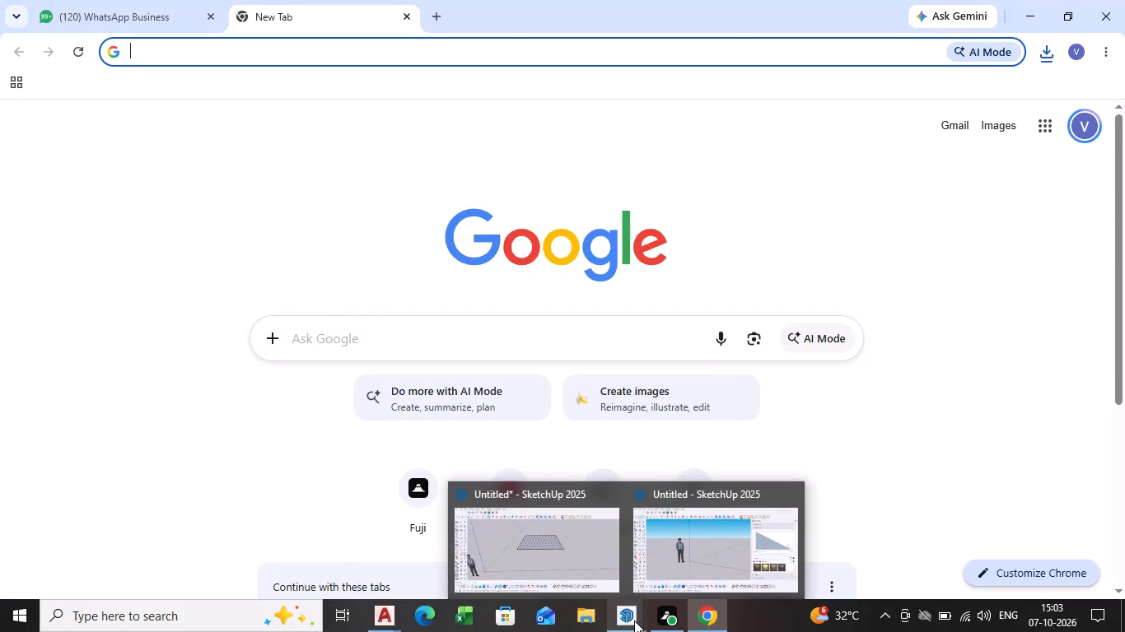
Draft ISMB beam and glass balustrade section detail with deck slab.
Switch to the AutoCAD window that holds the empty Drawing1.dwg.
click(378, 616)
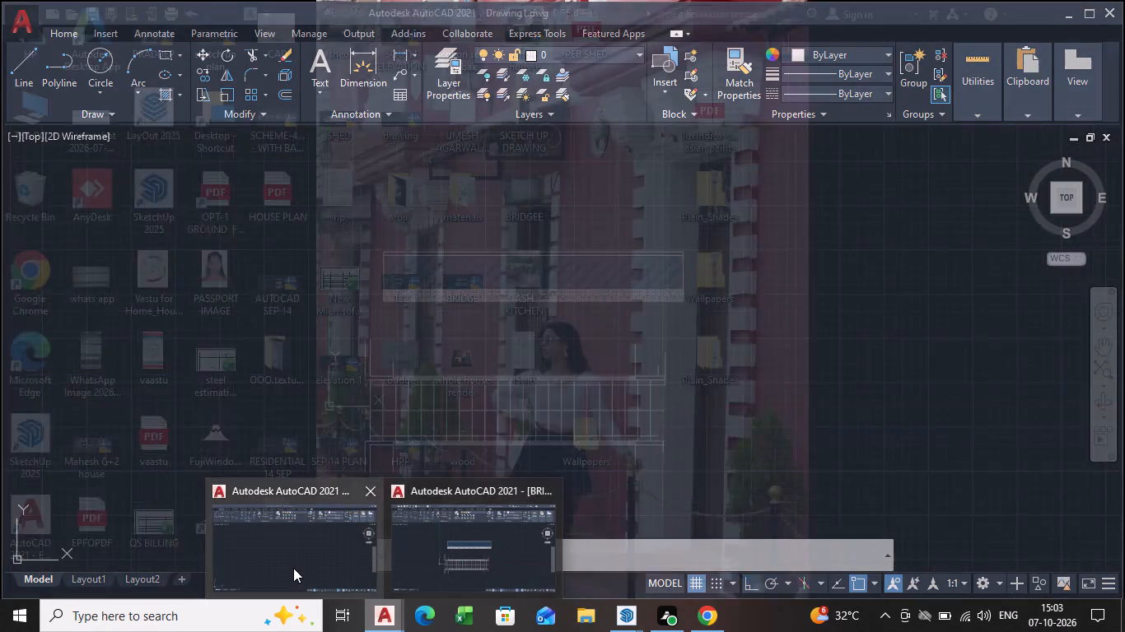
click(293, 568)
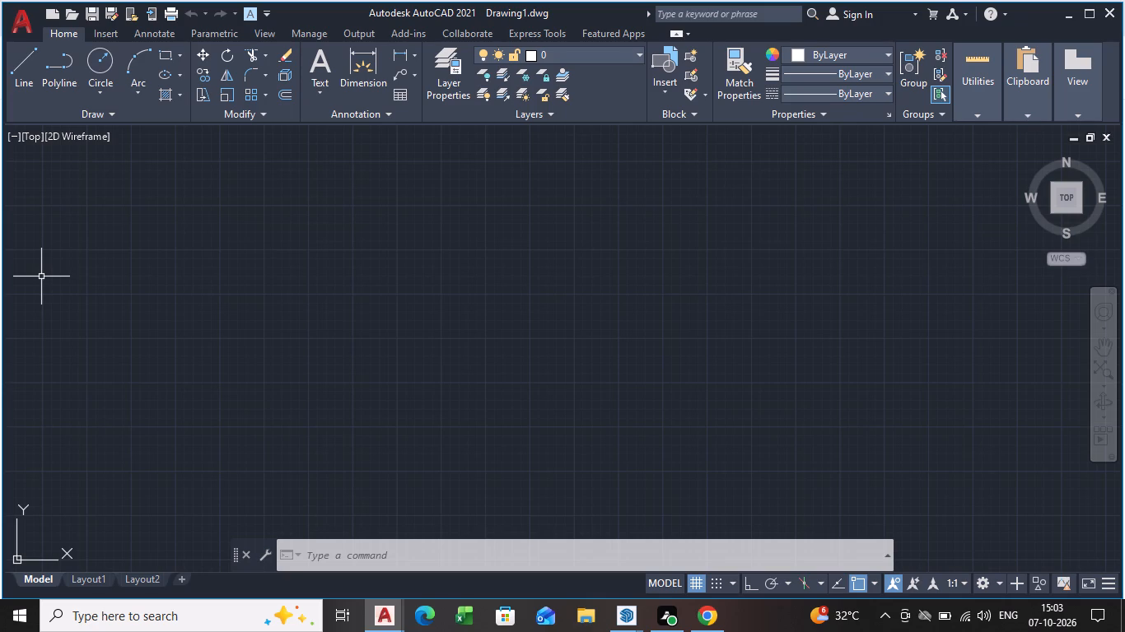
Modify the ISO-25 dimension style to a primary-unit linear precision of 0.0 and set a current dimension style.
click(24, 80)
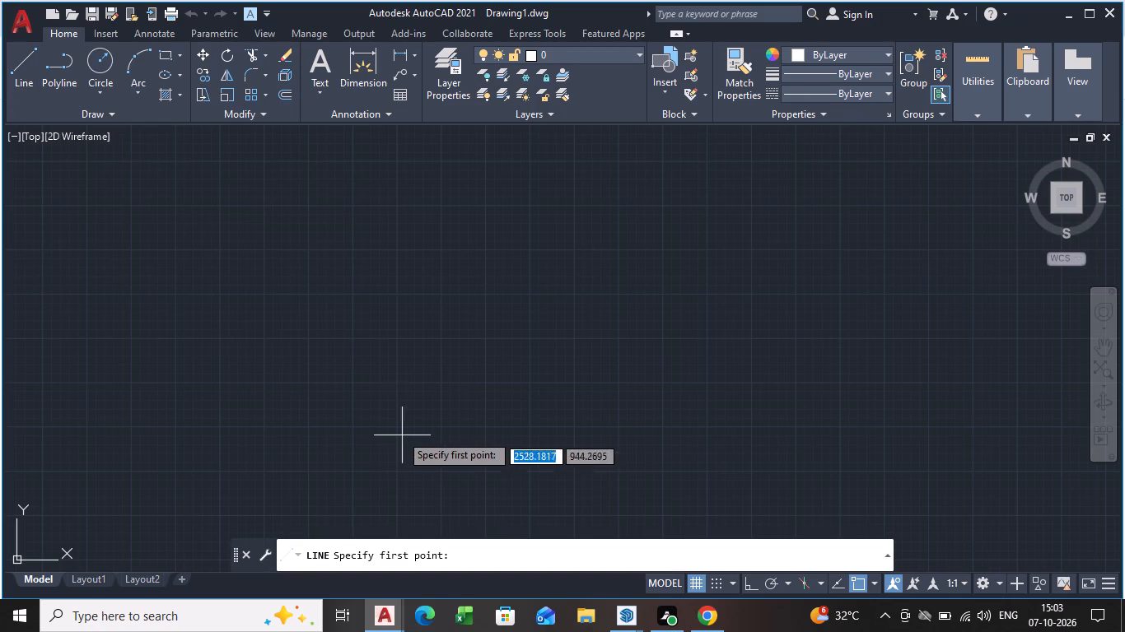
key(Escape)
key(d)
key(Return)
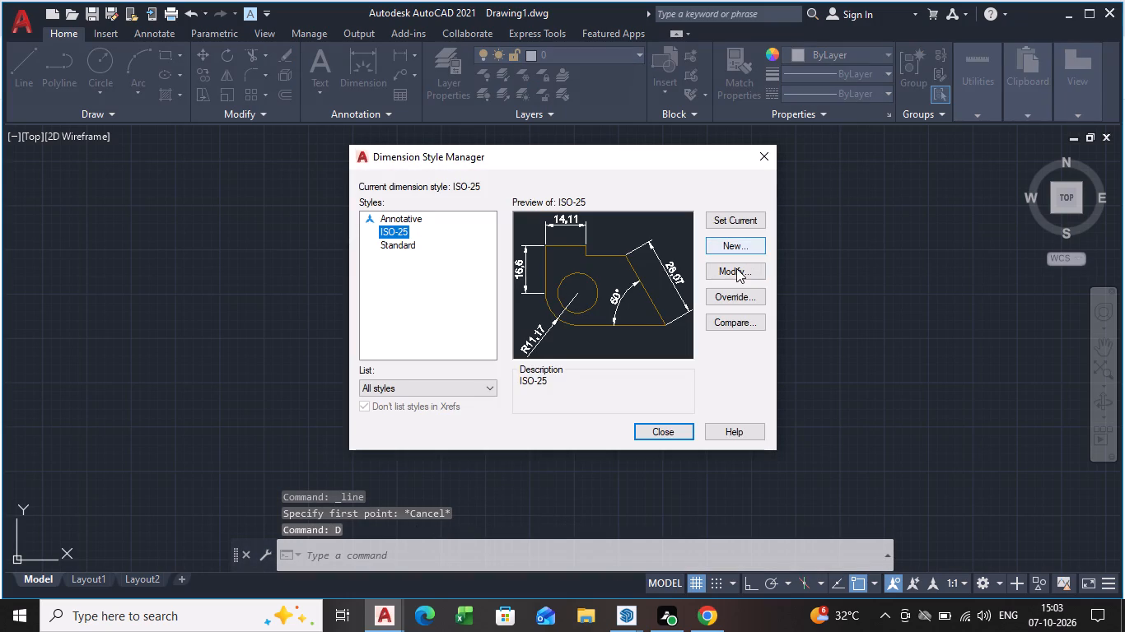
click(736, 268)
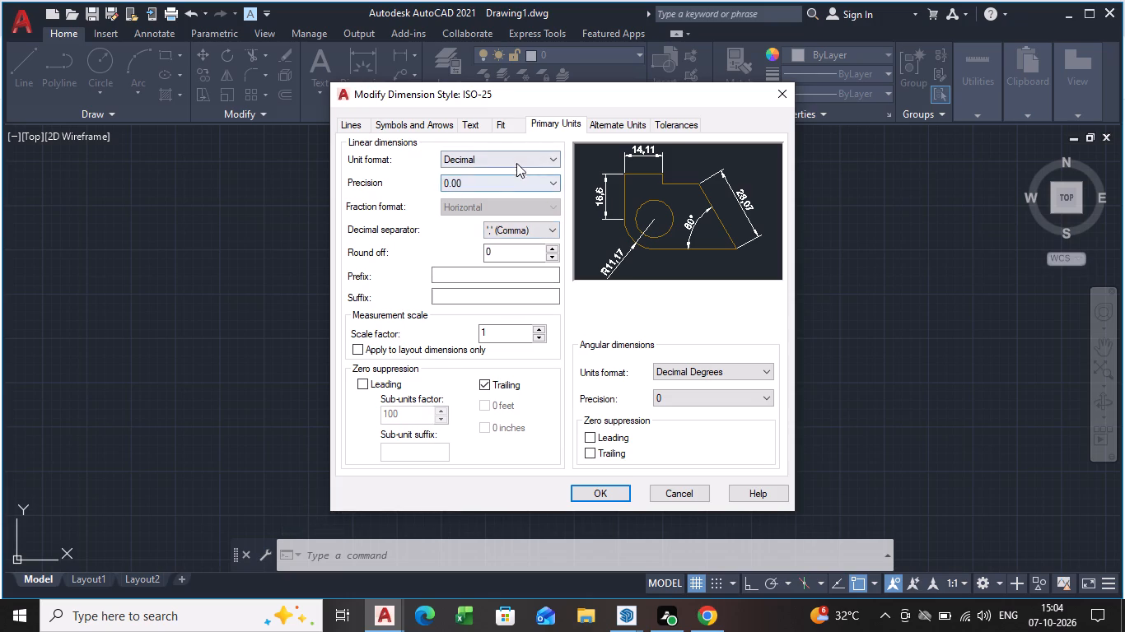
click(516, 163)
click(483, 182)
click(483, 184)
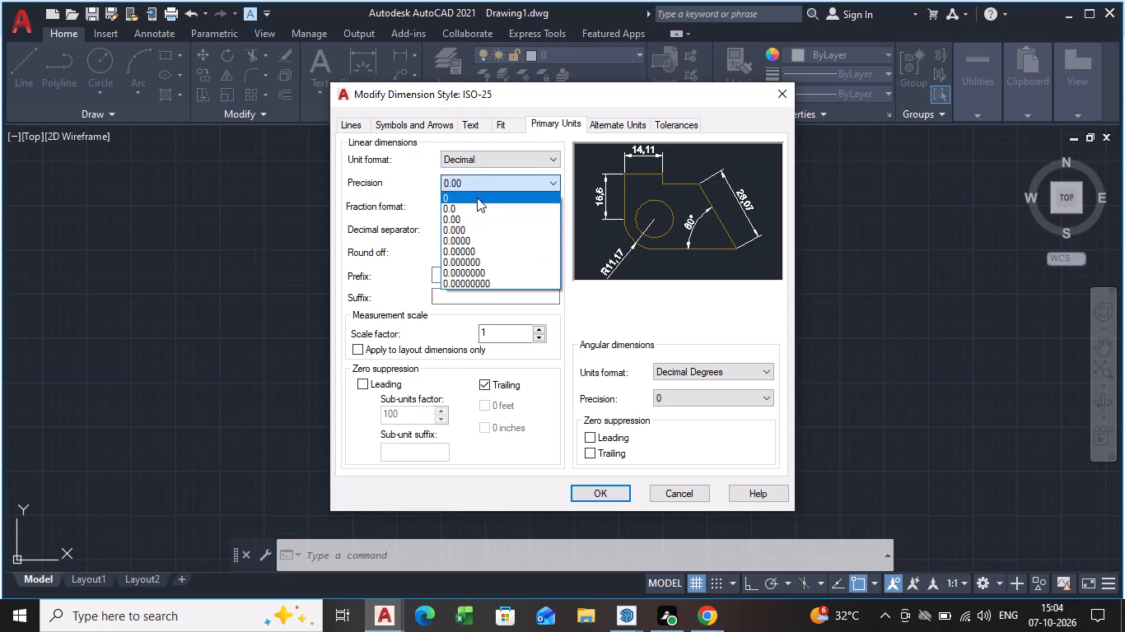
click(474, 211)
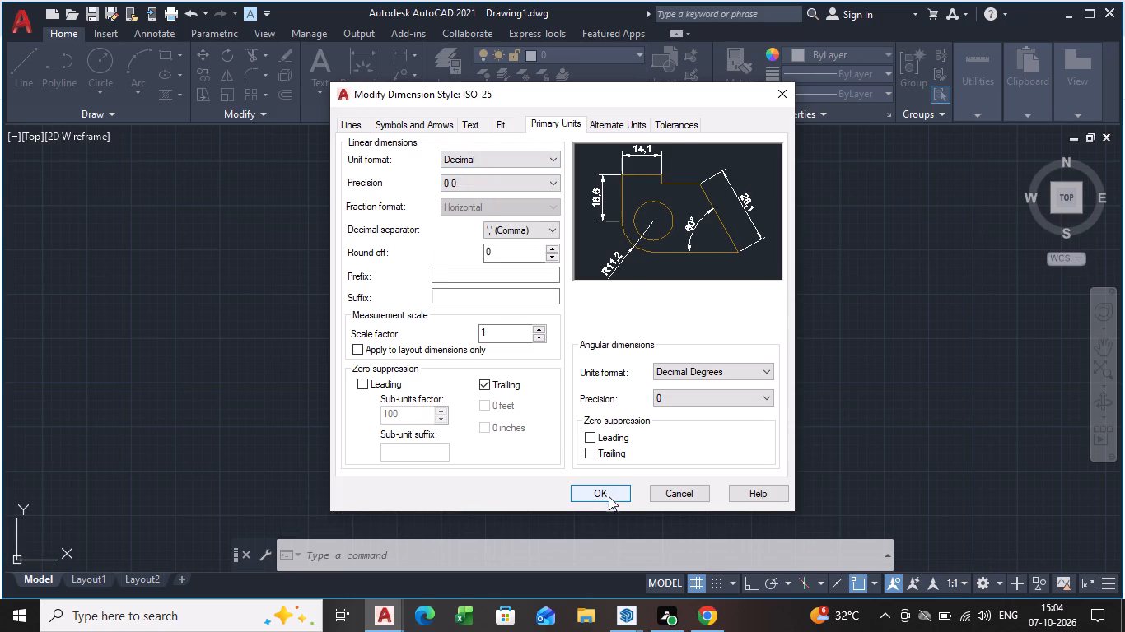
click(612, 498)
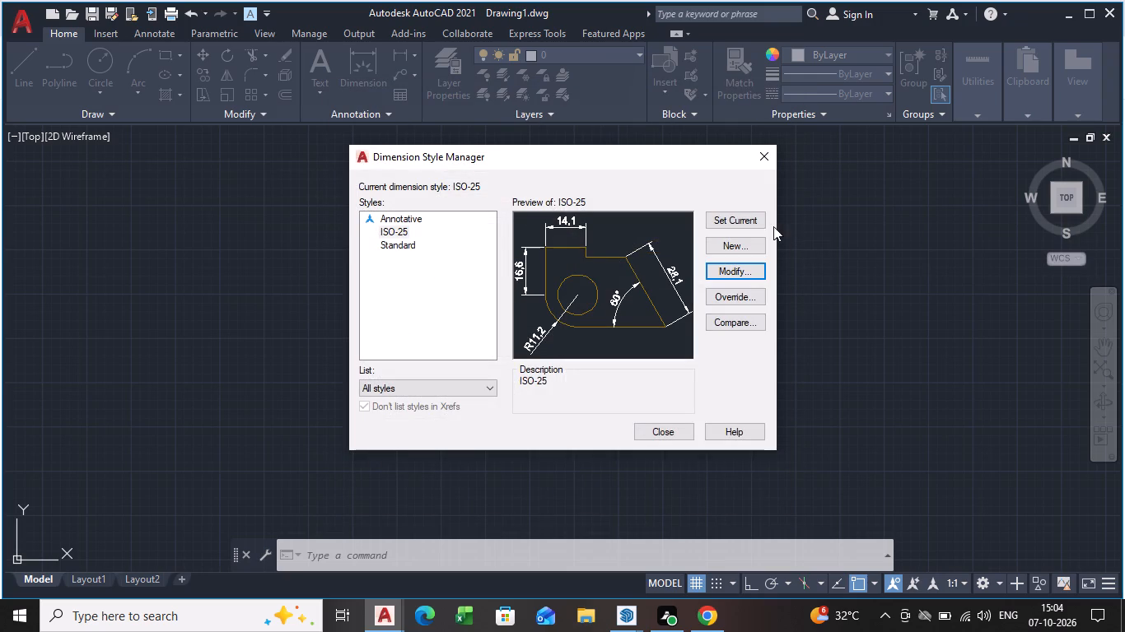
click(753, 221)
click(662, 434)
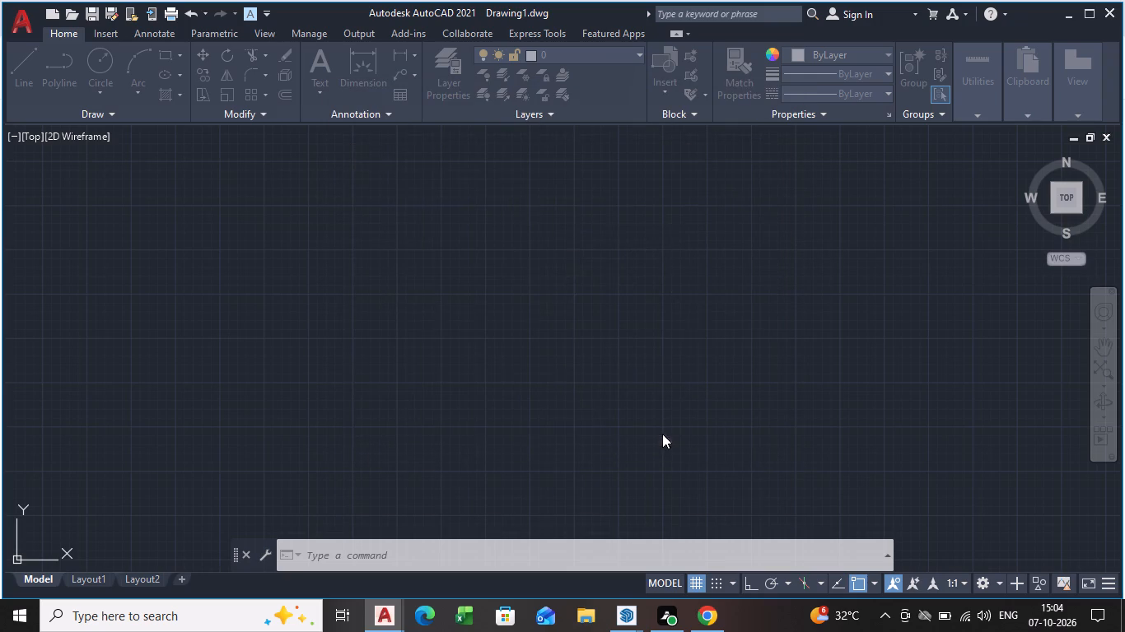
Set the drawing units' insertion scale to Millimeters.
text(UNITS)
key(Return)
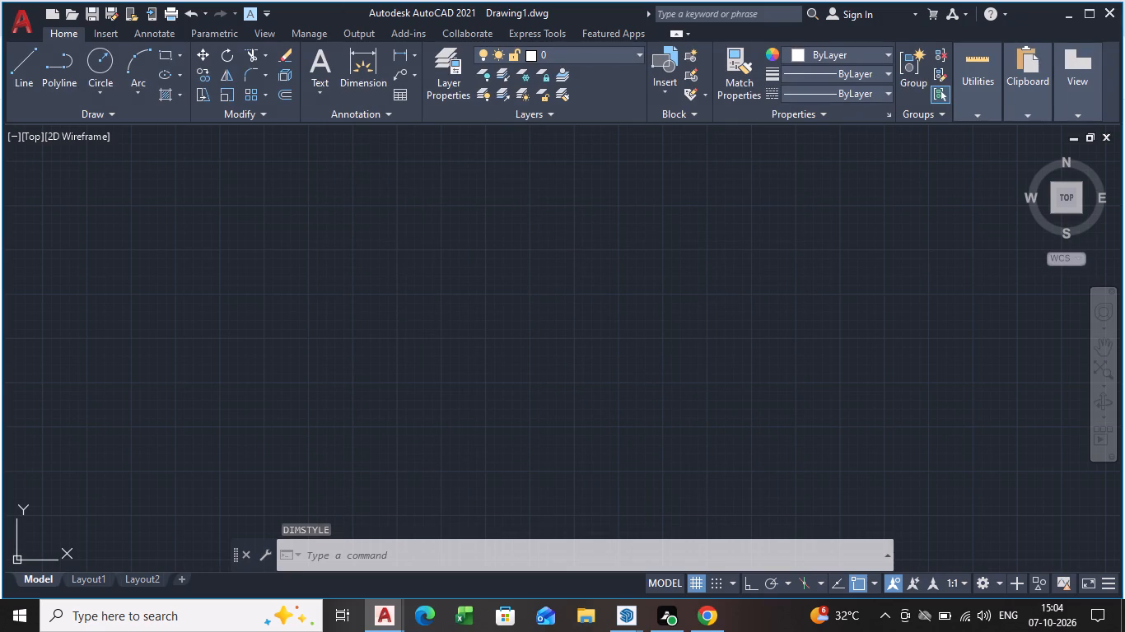
click(466, 309)
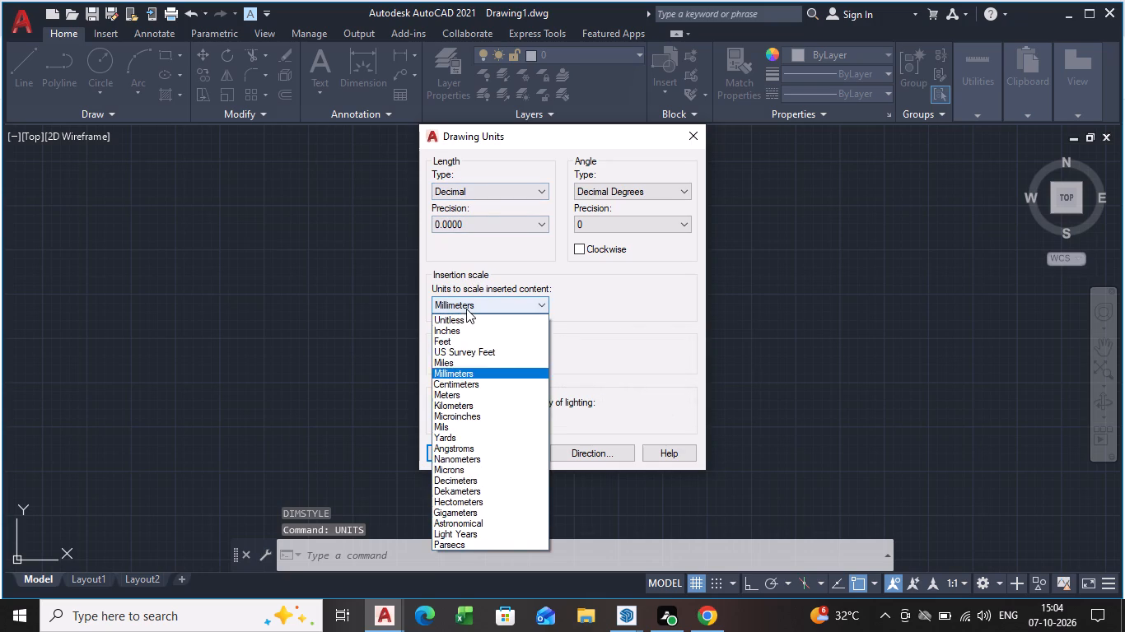
click(436, 372)
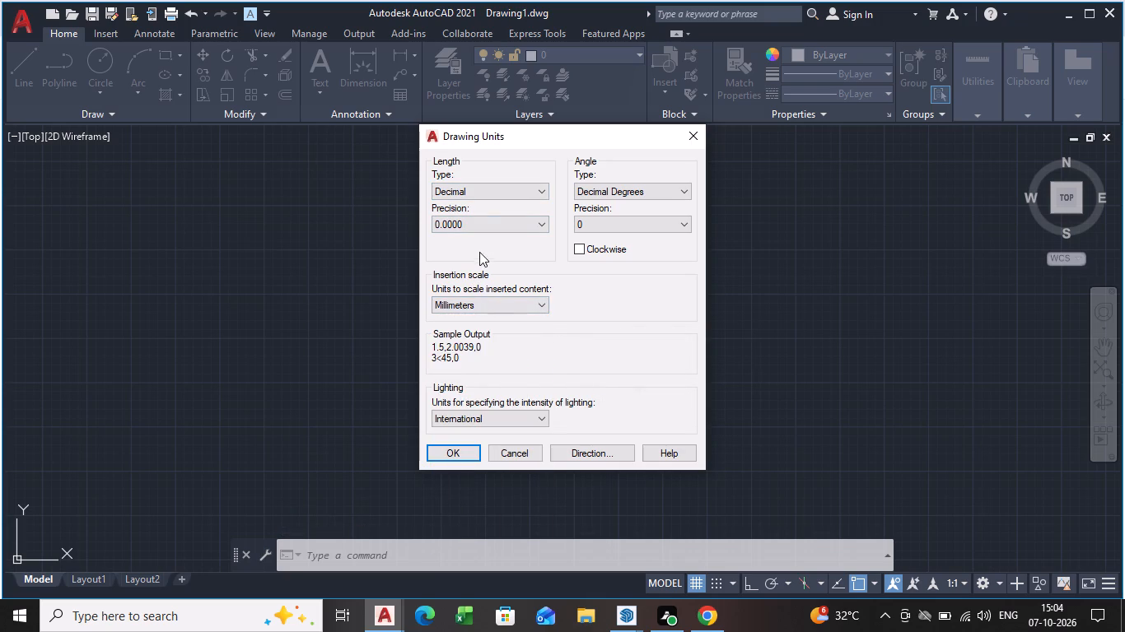
click(442, 451)
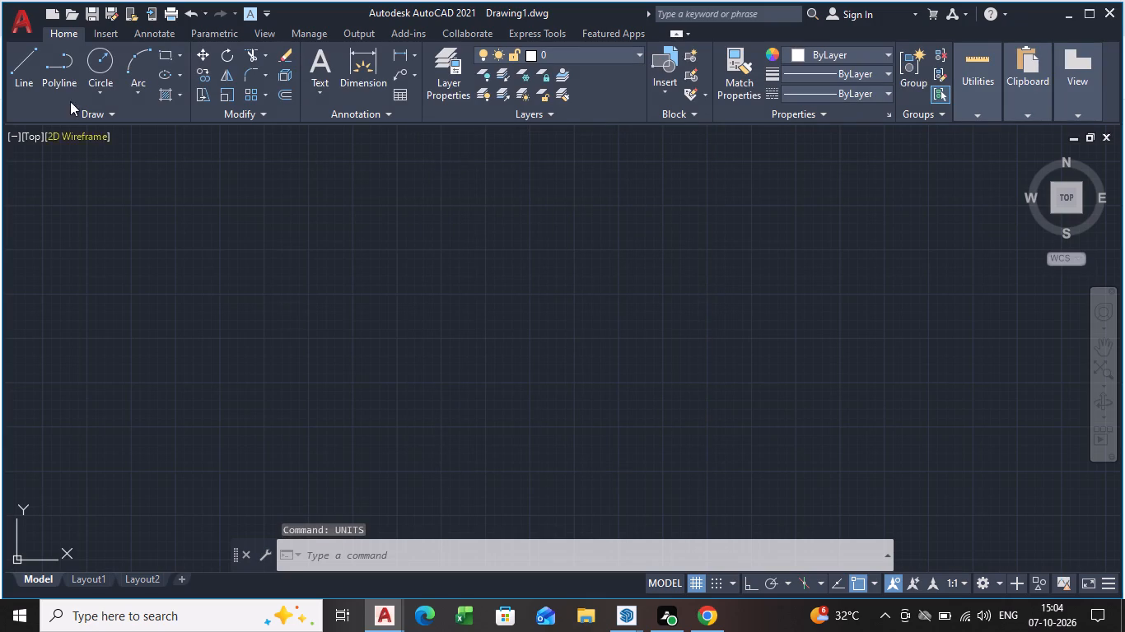
Draw a horizontal line 180 mm long in the empty drawing with Ortho on.
click(18, 66)
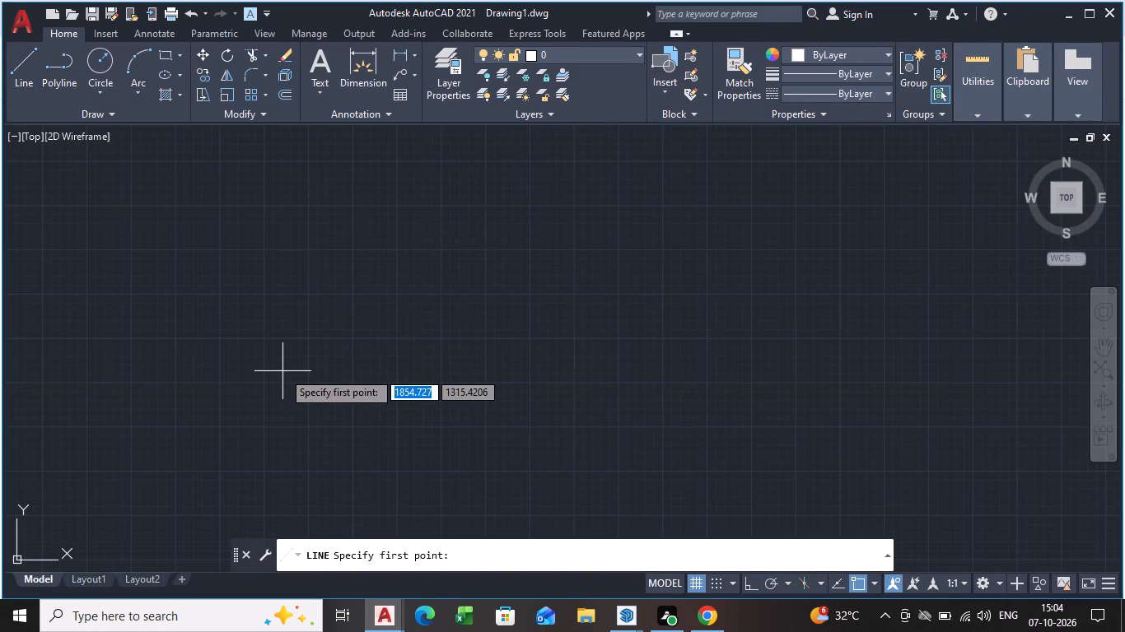
click(282, 371)
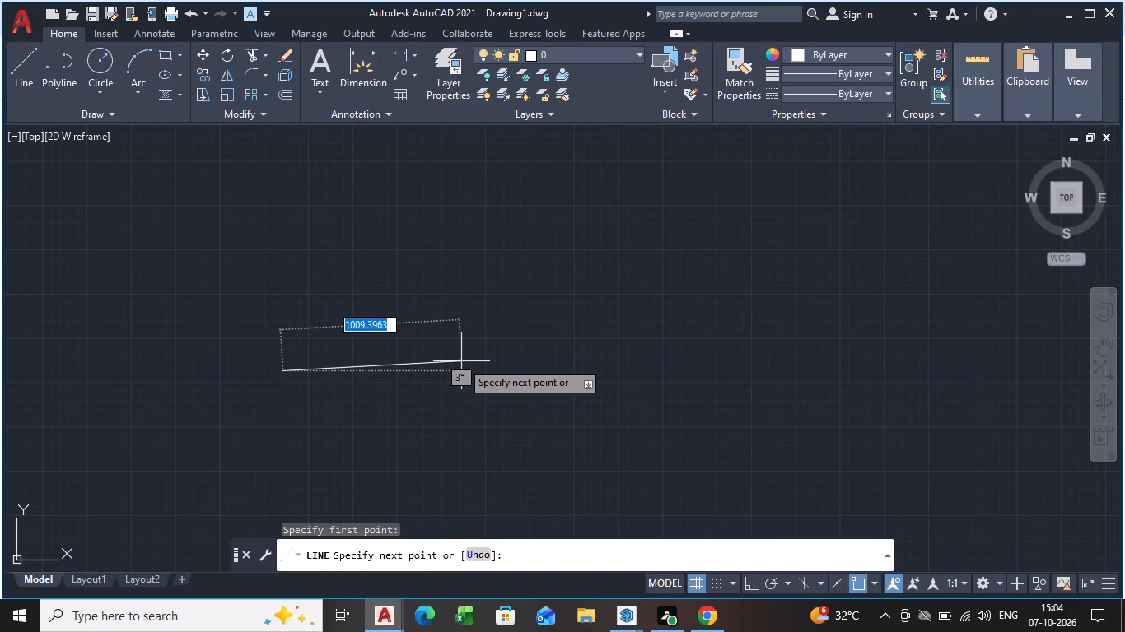
key(ctrl+F8)
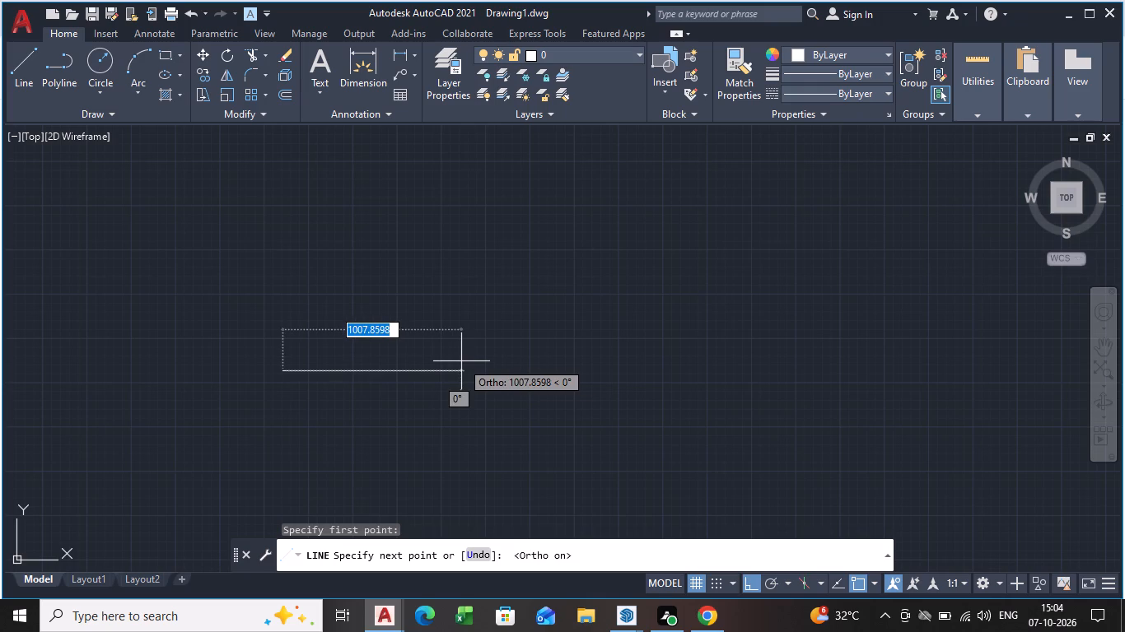
text(180)
key(Return)
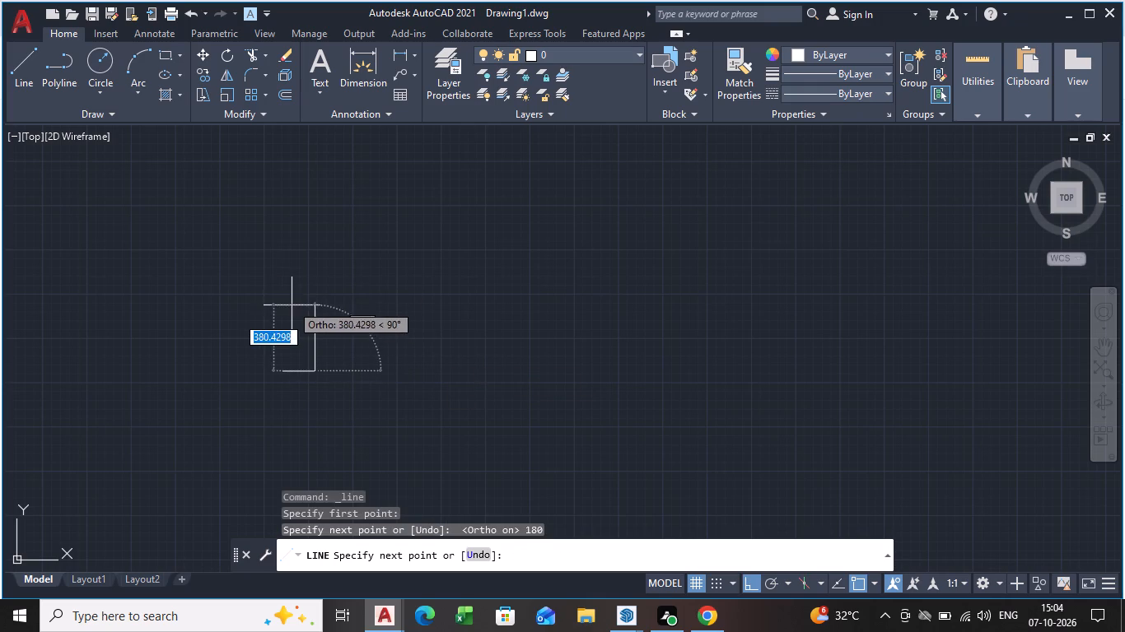
scroll(295, 314, up, 5)
key(Escape)
Offset the 180 mm horizontal line upward by 12 mm.
scroll(321, 389, down, 3)
middle_drag(325, 382, 320, 360)
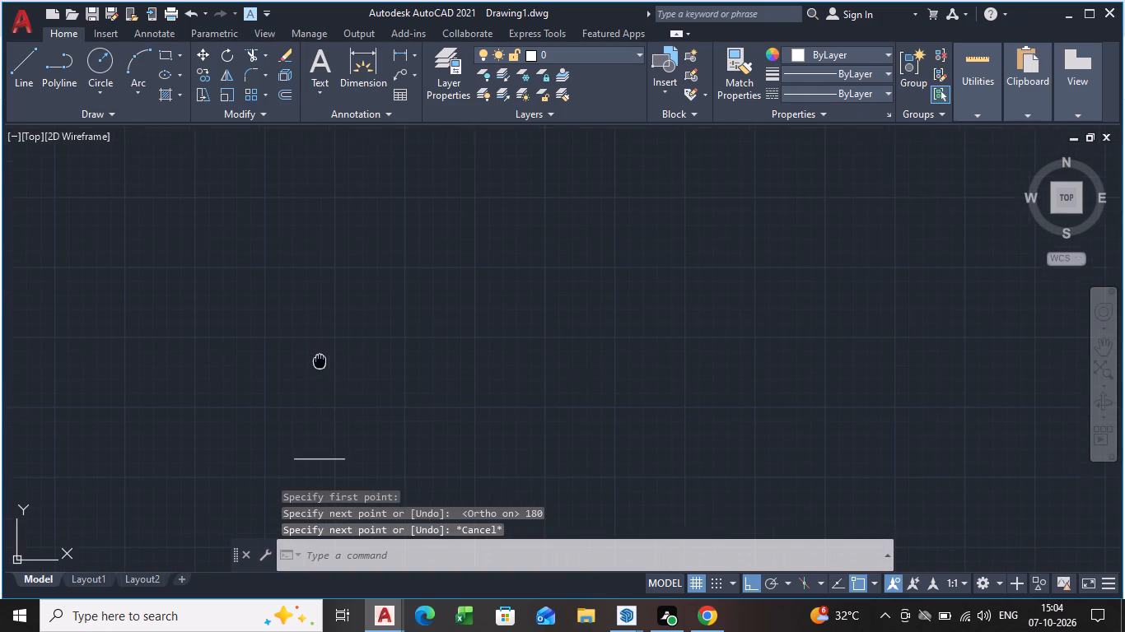
middle_drag(320, 360, 319, 318)
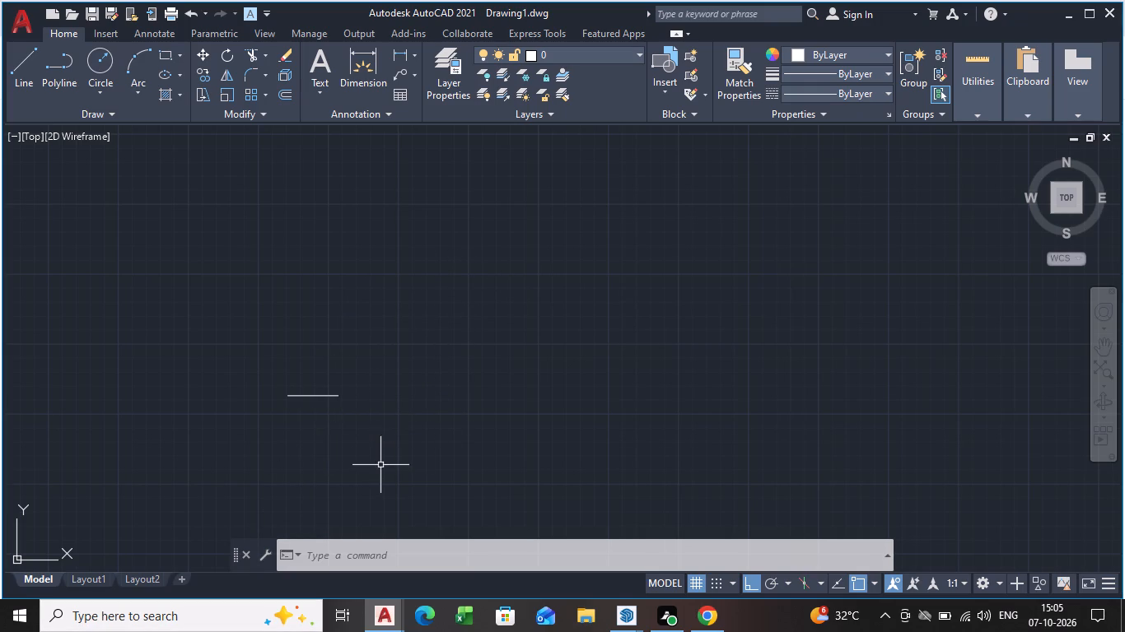
click(311, 396)
text(OFF)
key(Return)
scroll(311, 396, up, 3)
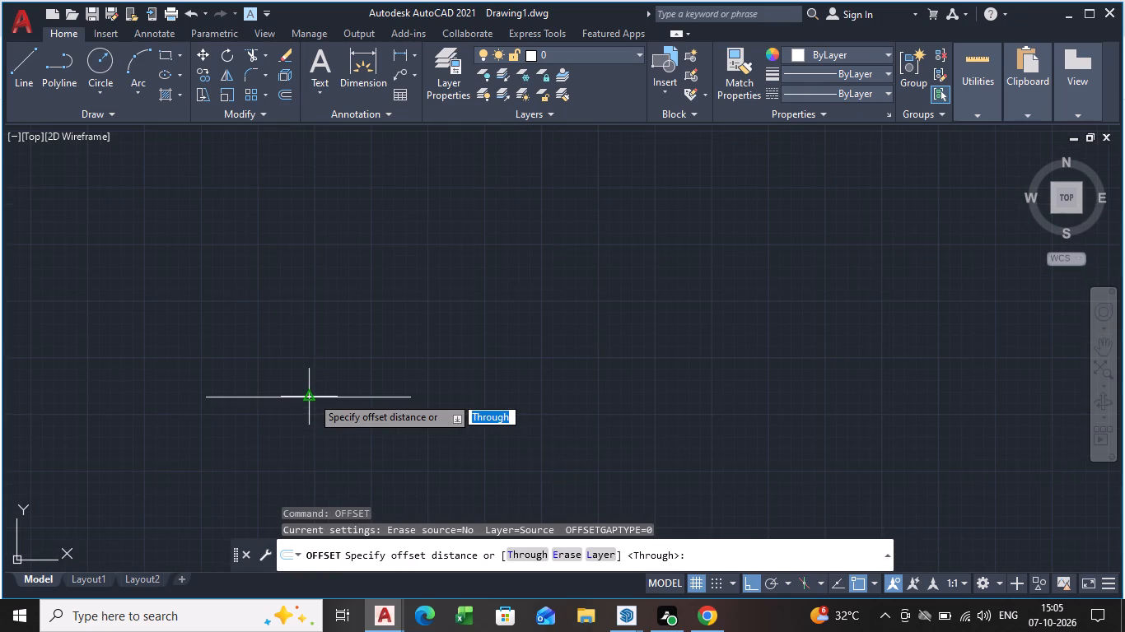
click(311, 396)
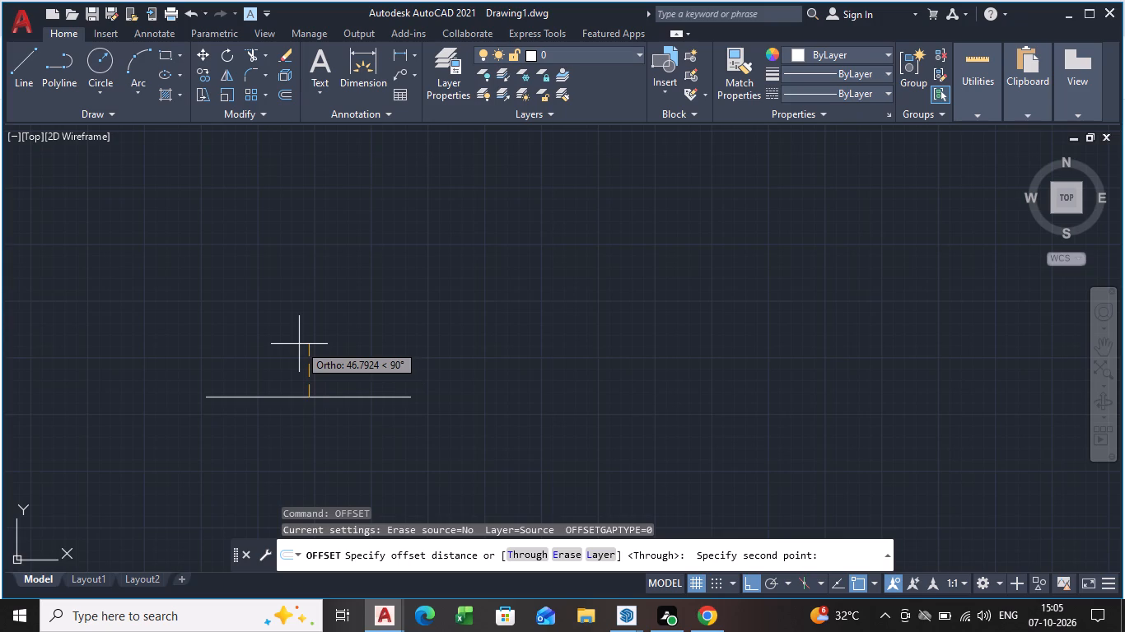
key(1)
key(2)
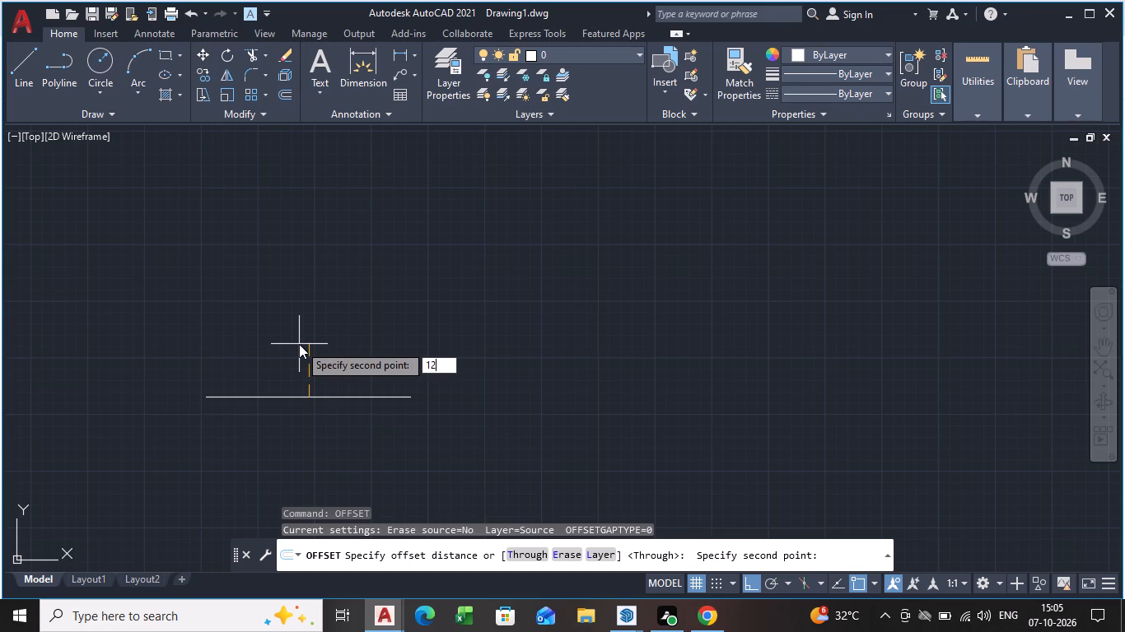
key(Return)
click(299, 344)
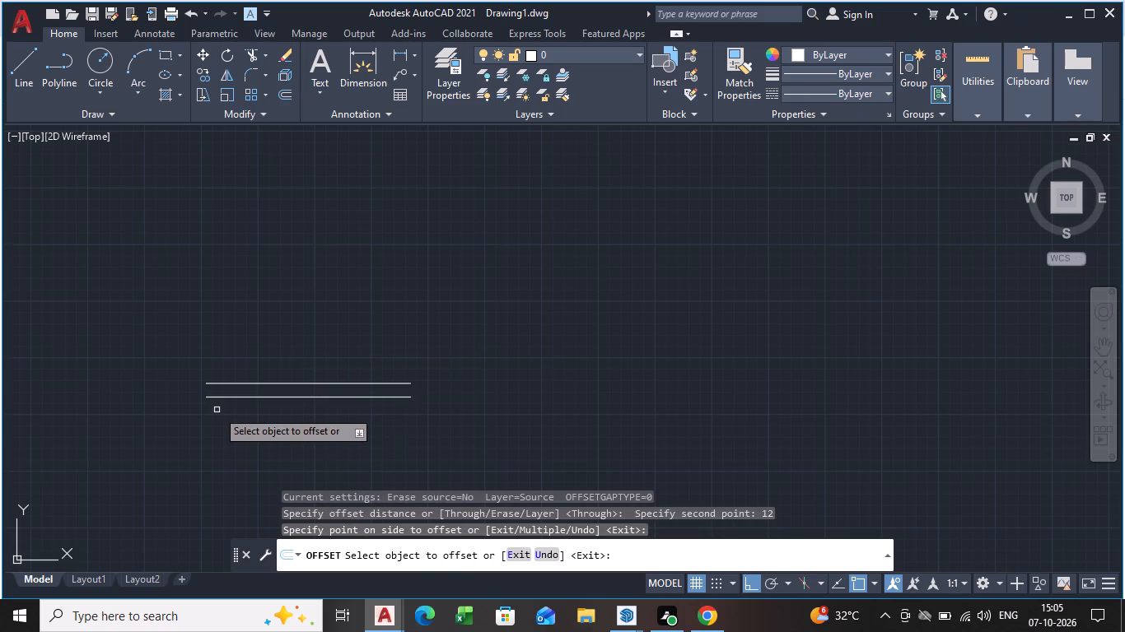
key(space)
Draw a vertical line joining the left endpoints of the two parallel horizontal lines.
key(l)
key(Return)
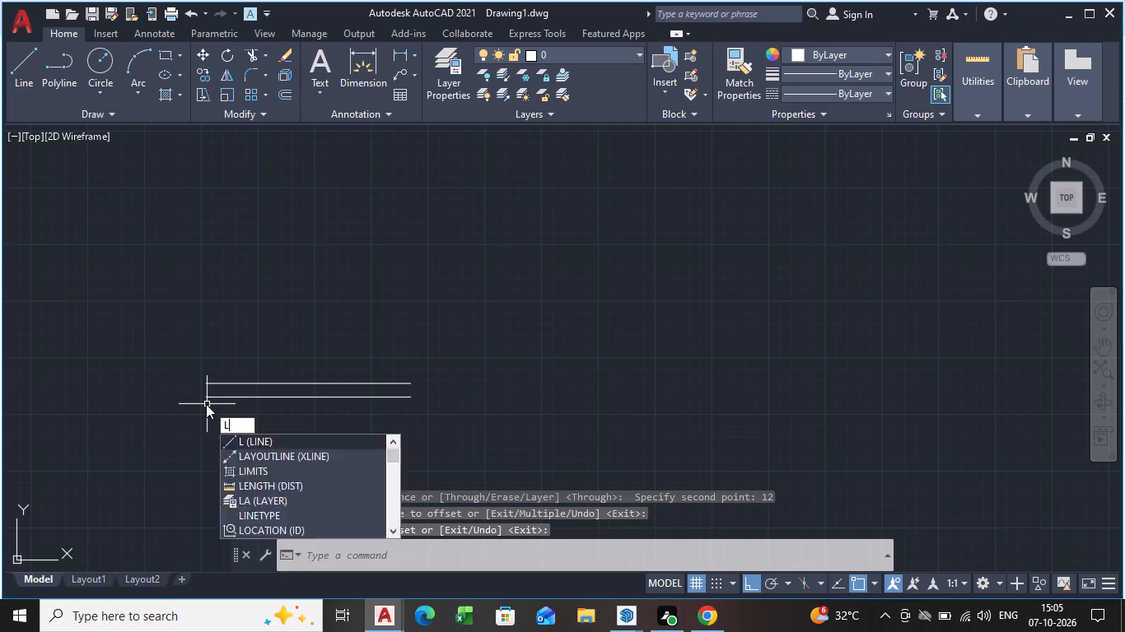
scroll(198, 388, up, 3)
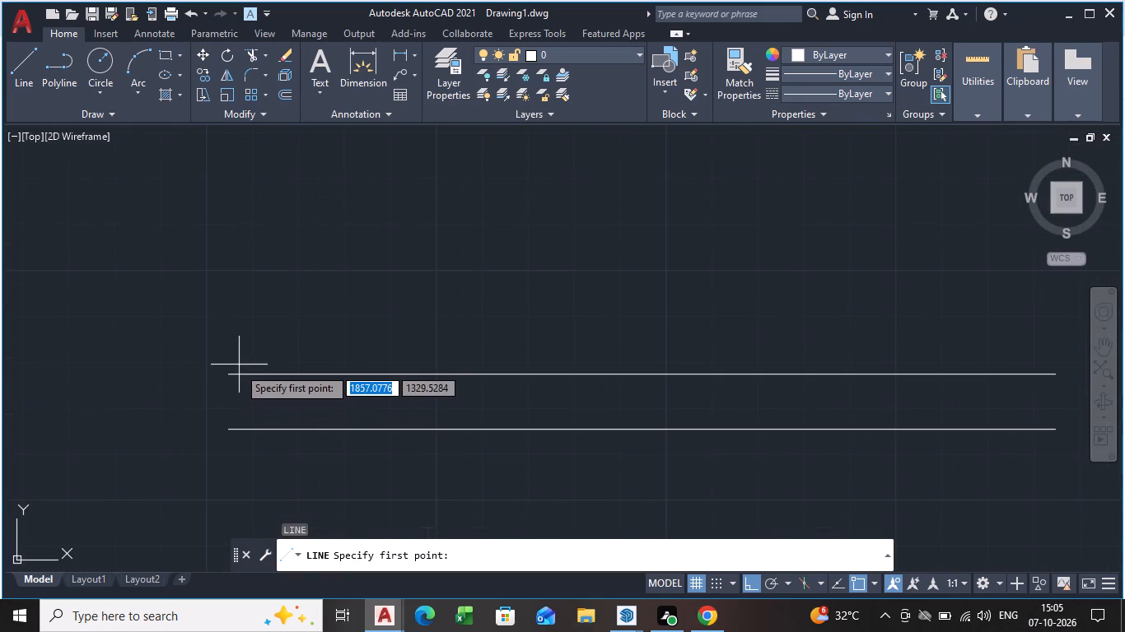
click(233, 378)
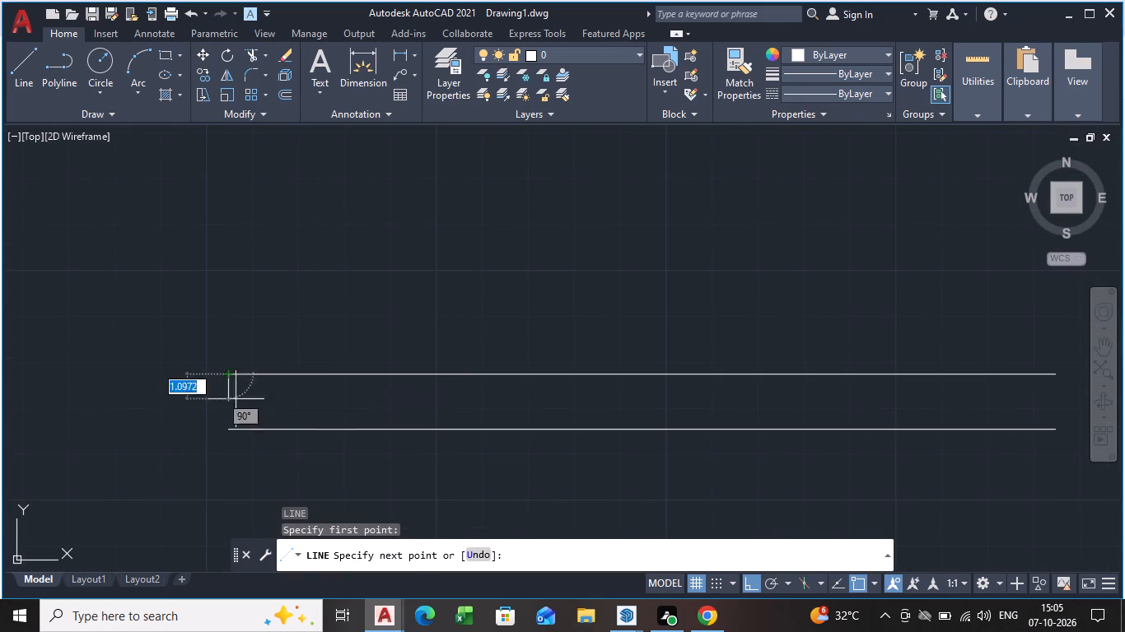
click(237, 431)
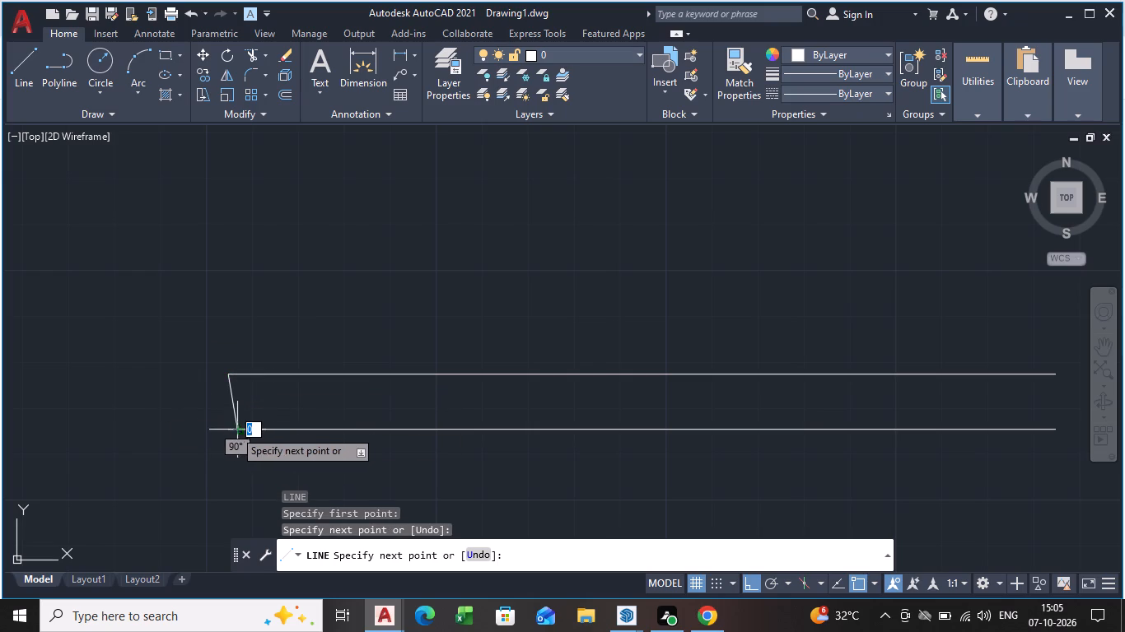
key(ctrl+z)
scroll(225, 421, up, 4)
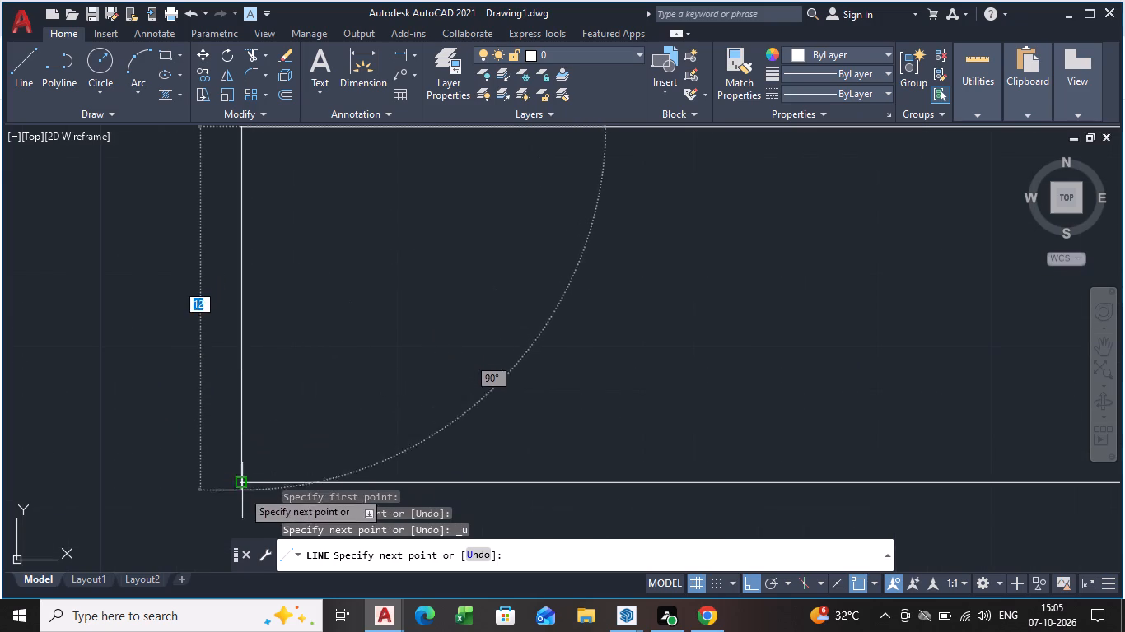
click(240, 480)
scroll(241, 476, down, 6)
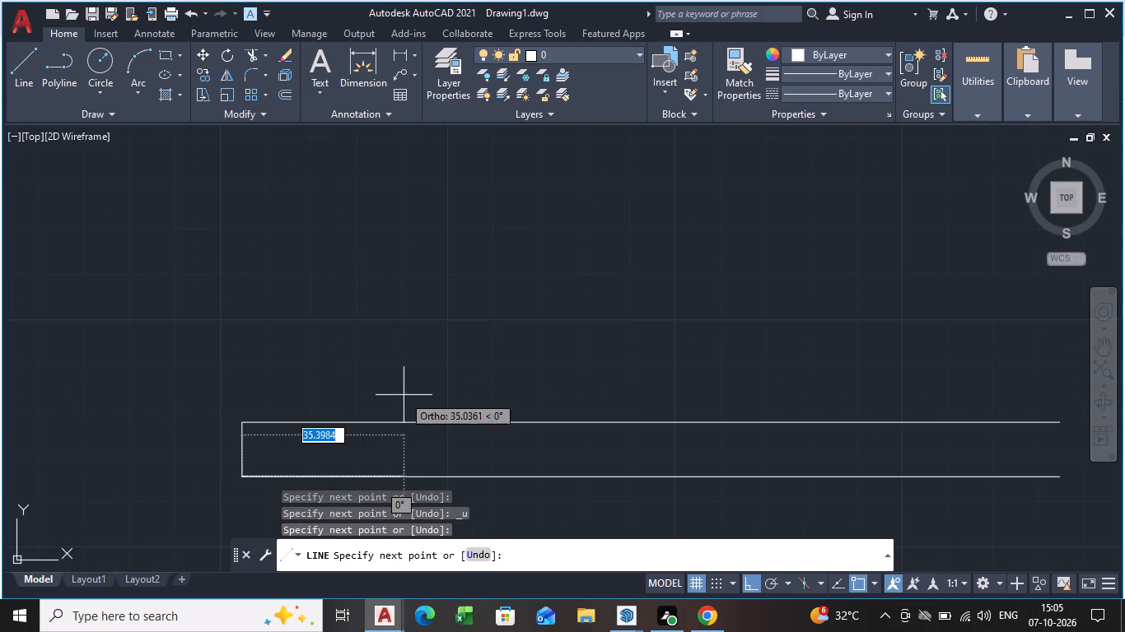
shift+middle_drag(443, 411, 221, 332)
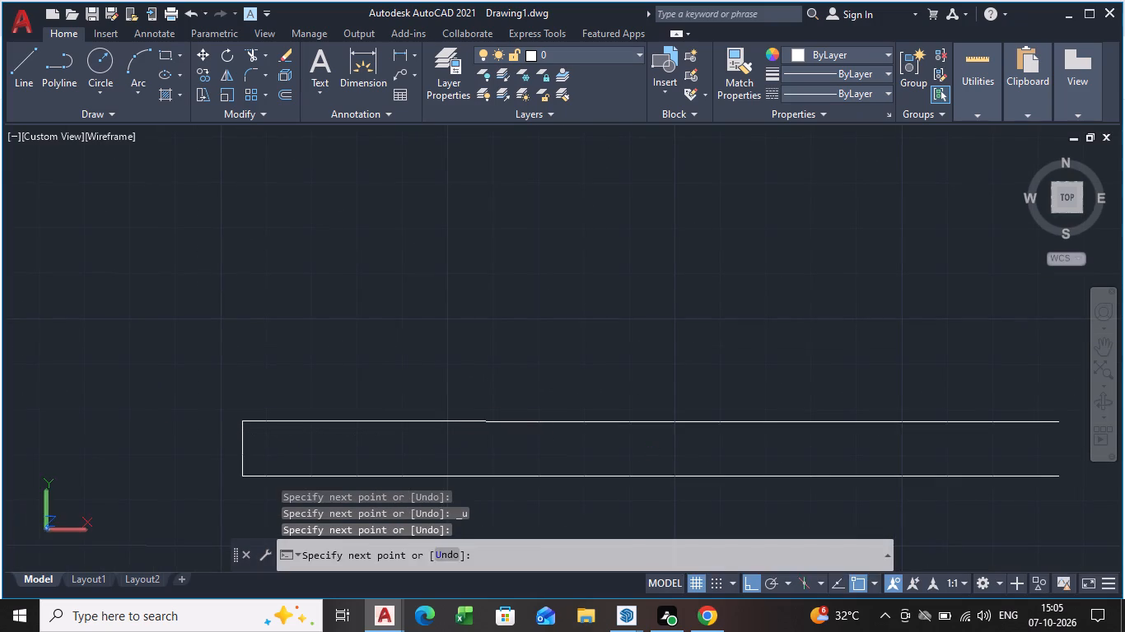
key(ctrl+z)
scroll(513, 416, down, 3)
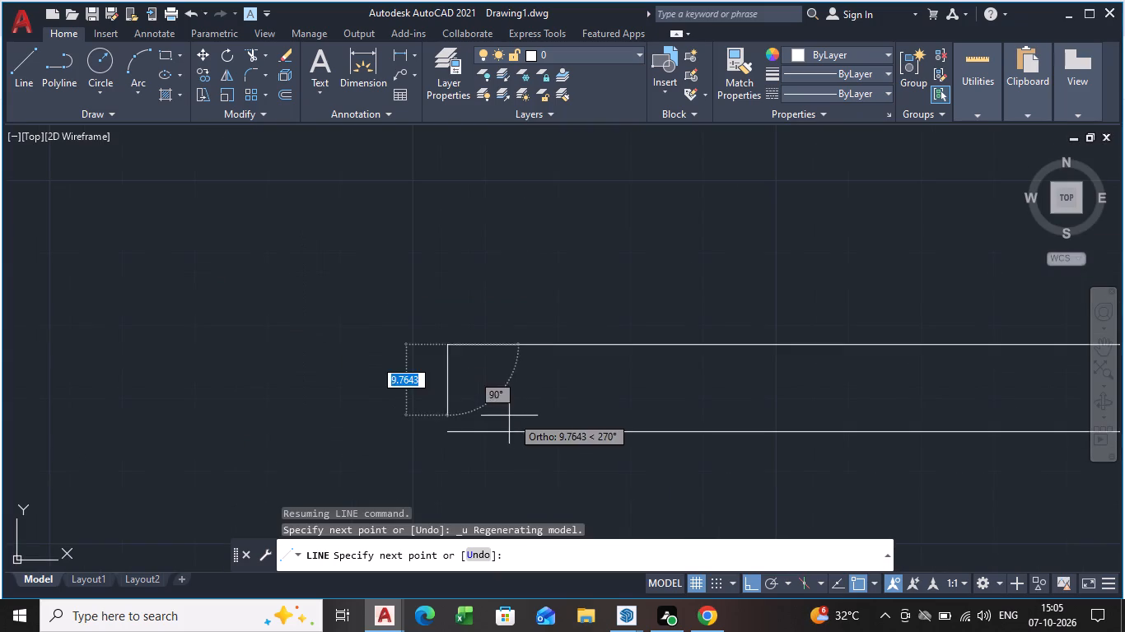
scroll(455, 434, up, 4)
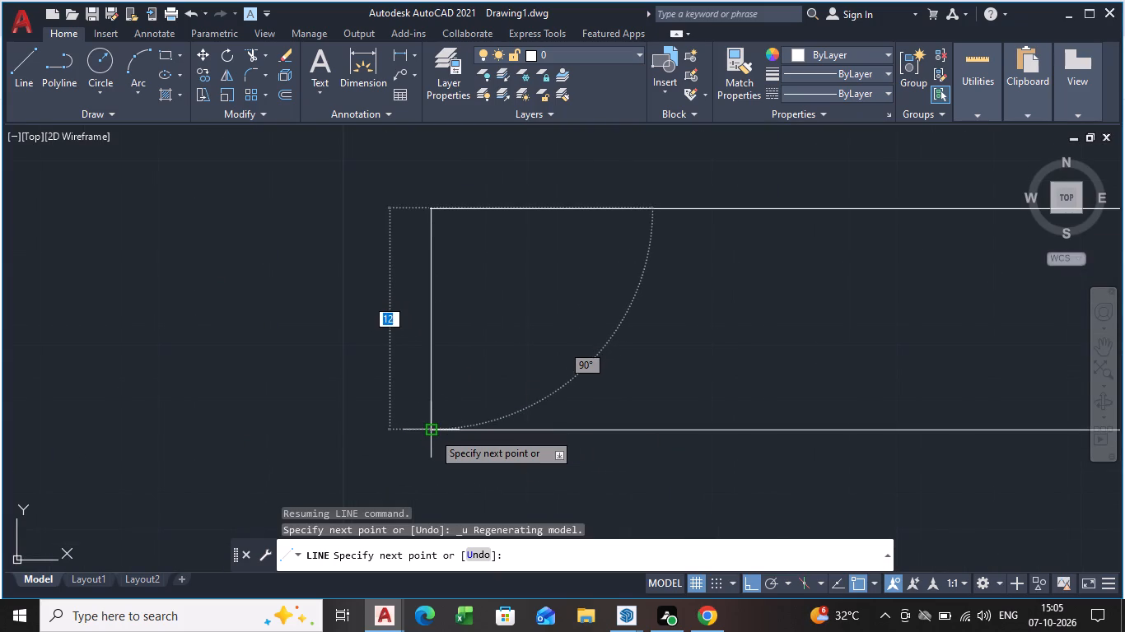
click(432, 432)
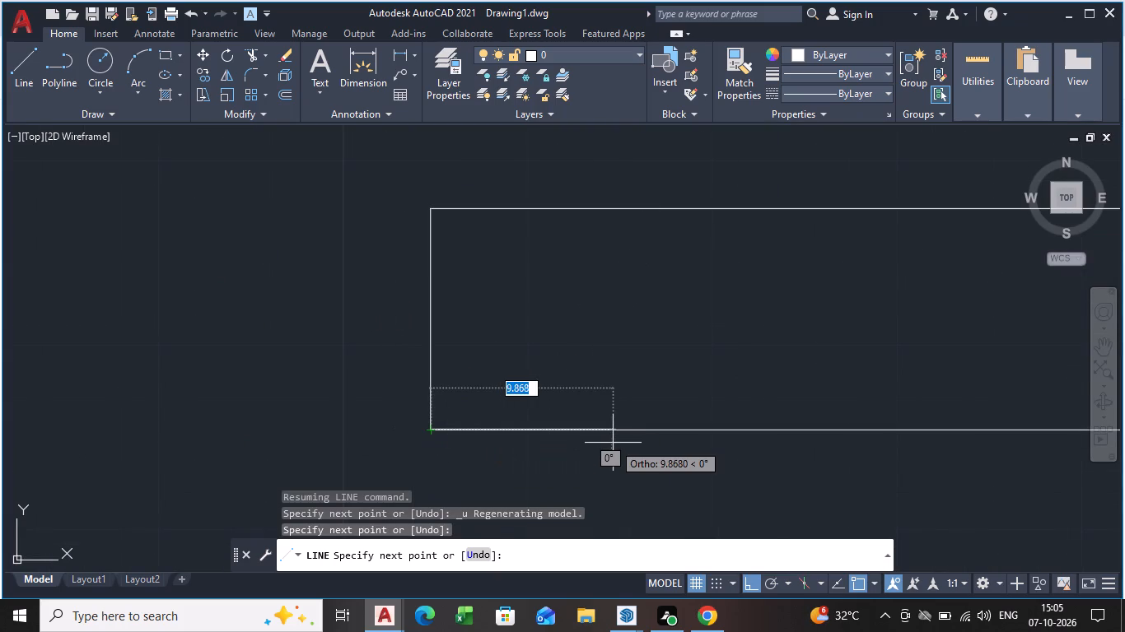
key(Escape)
Draw a vertical line joining the right endpoints of the two parallel horizontal lines.
scroll(613, 443, down, 3)
scroll(688, 421, down, 1)
middle_drag(688, 421, 0, 280)
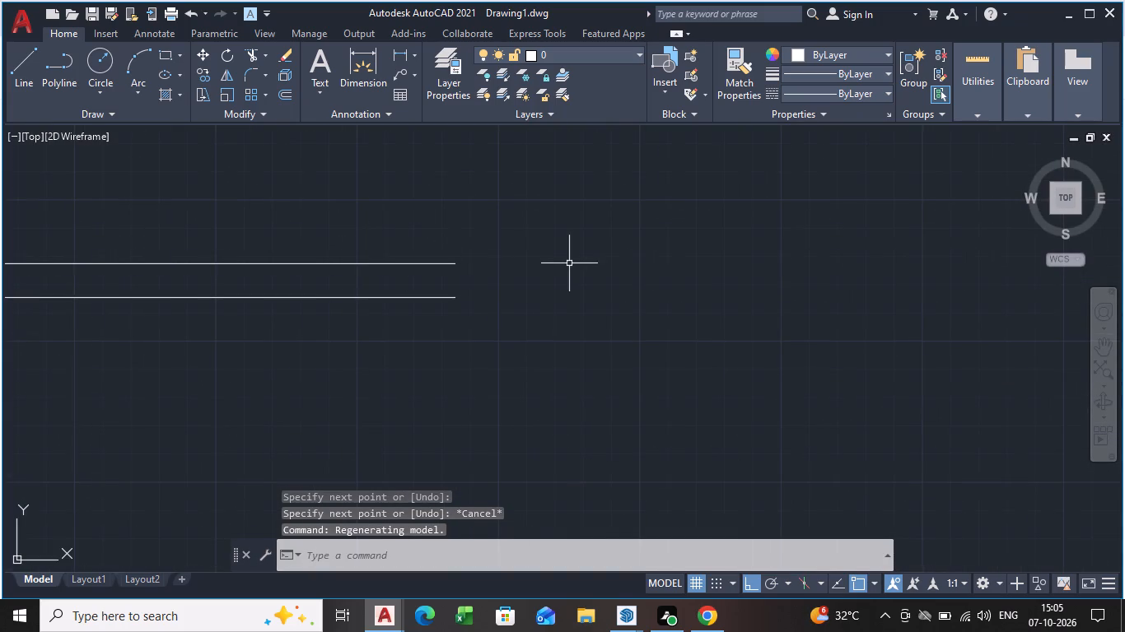
scroll(558, 260, up, 2)
key(l)
key(Return)
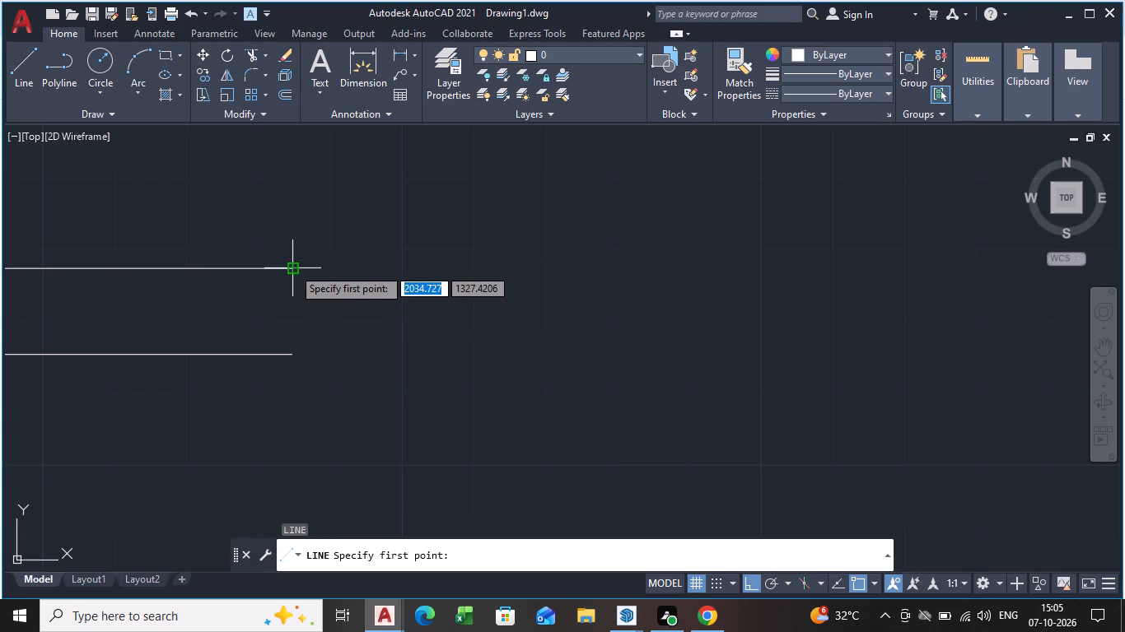
click(288, 267)
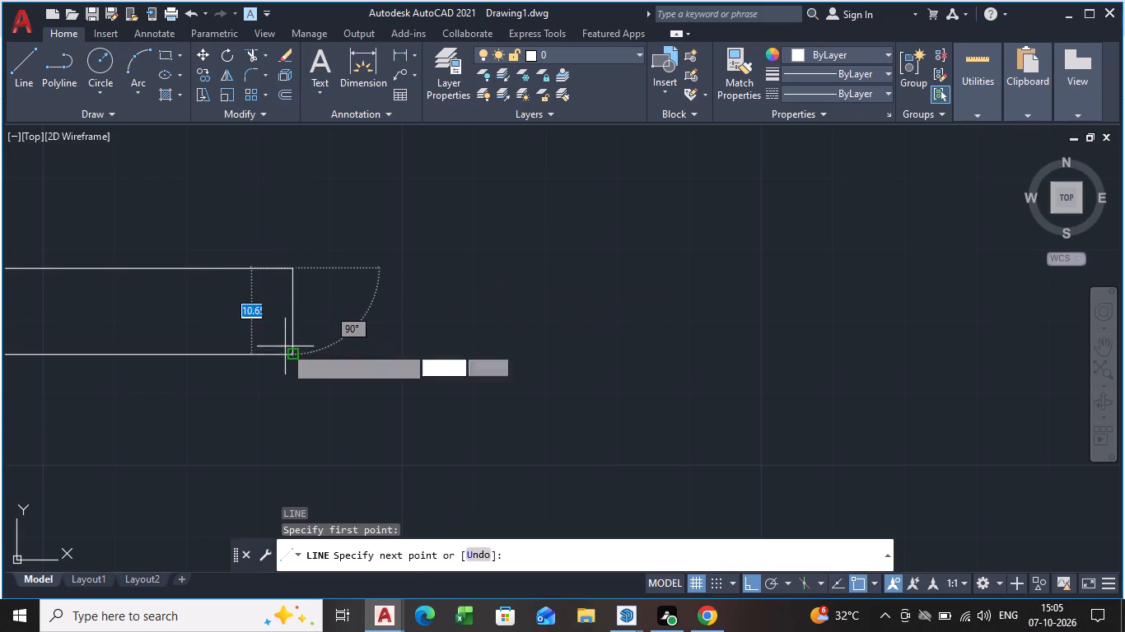
click(287, 351)
key(Escape)
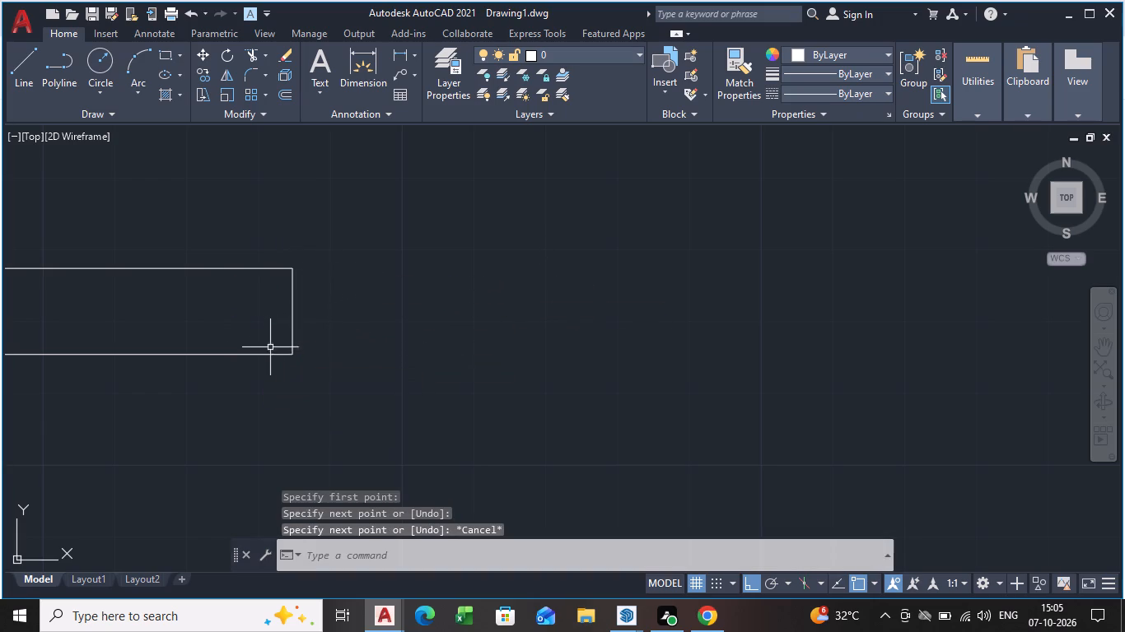
Join the four lines of the rectangular outline into a single polyline.
scroll(255, 343, down, 4)
middle_drag(248, 339, 444, 364)
scroll(349, 377, up, 2)
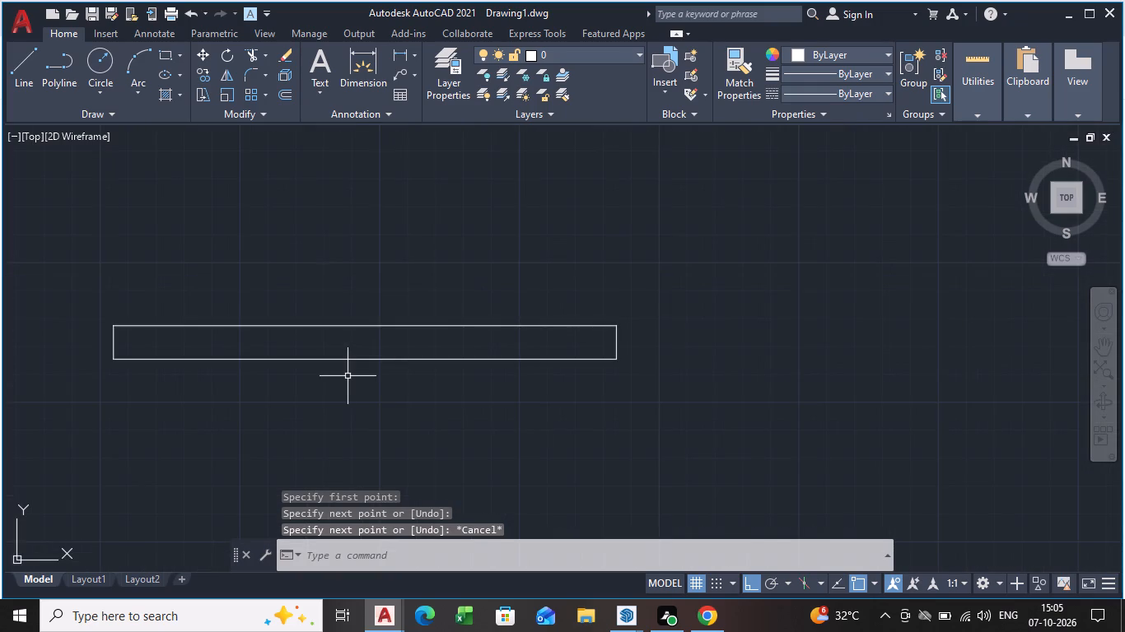
scroll(348, 376, down, 1)
middle_drag(346, 376, 333, 420)
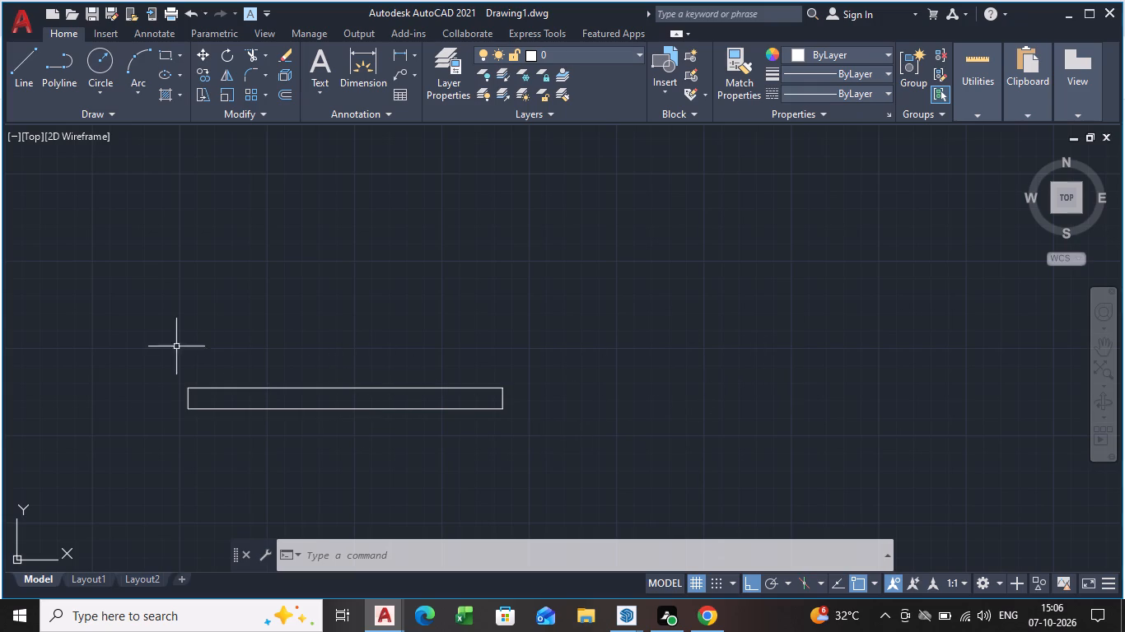
click(163, 328)
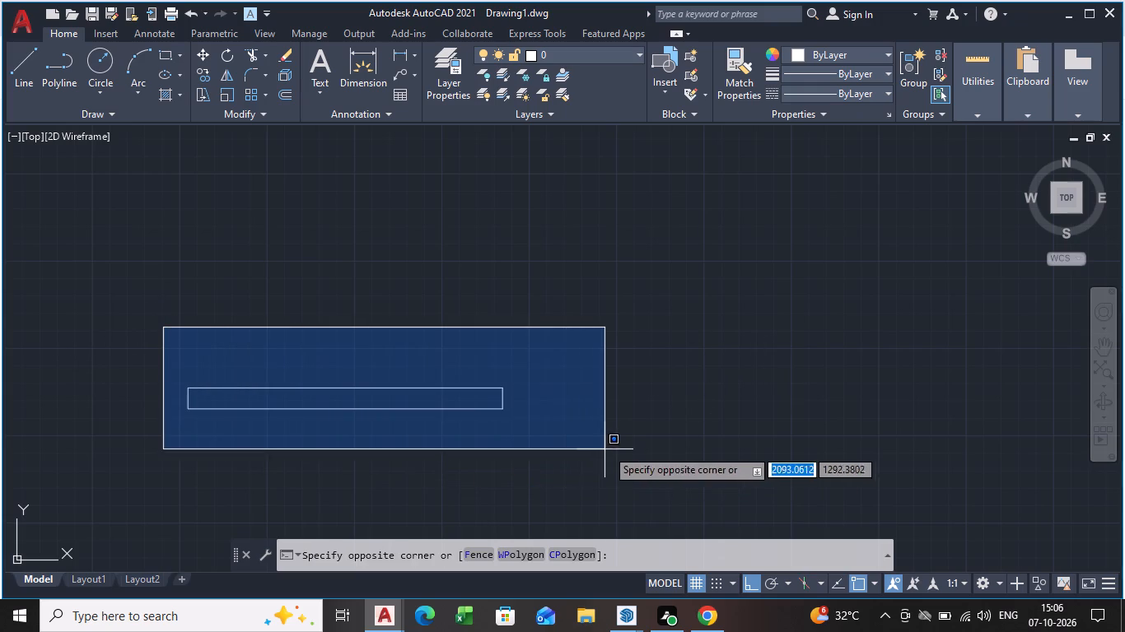
click(606, 448)
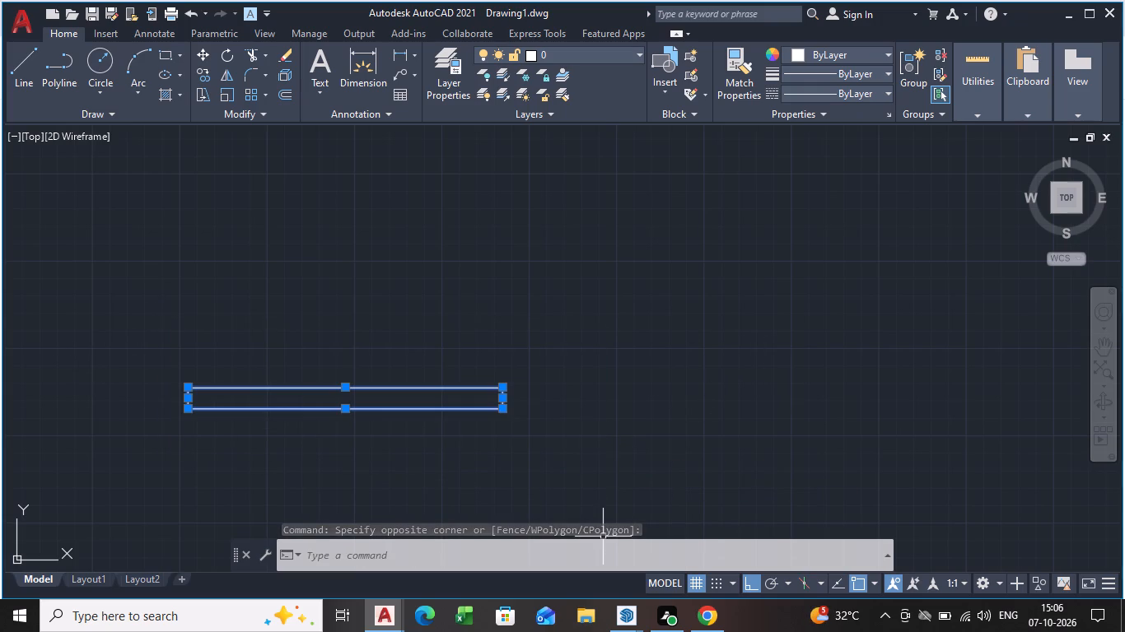
text(JOIN)
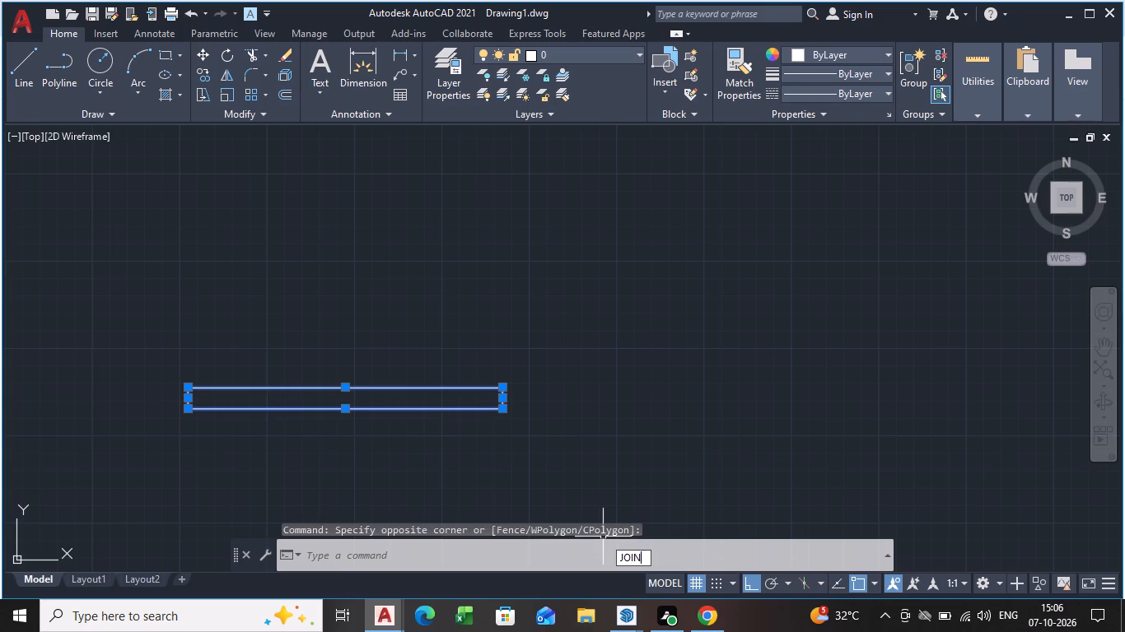
key(Return)
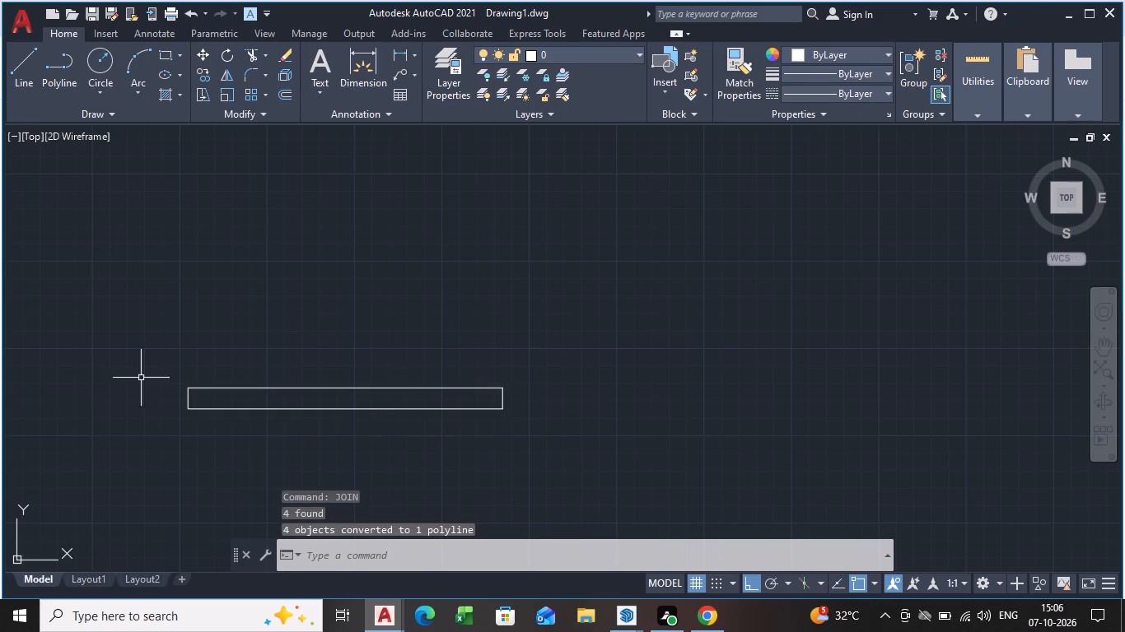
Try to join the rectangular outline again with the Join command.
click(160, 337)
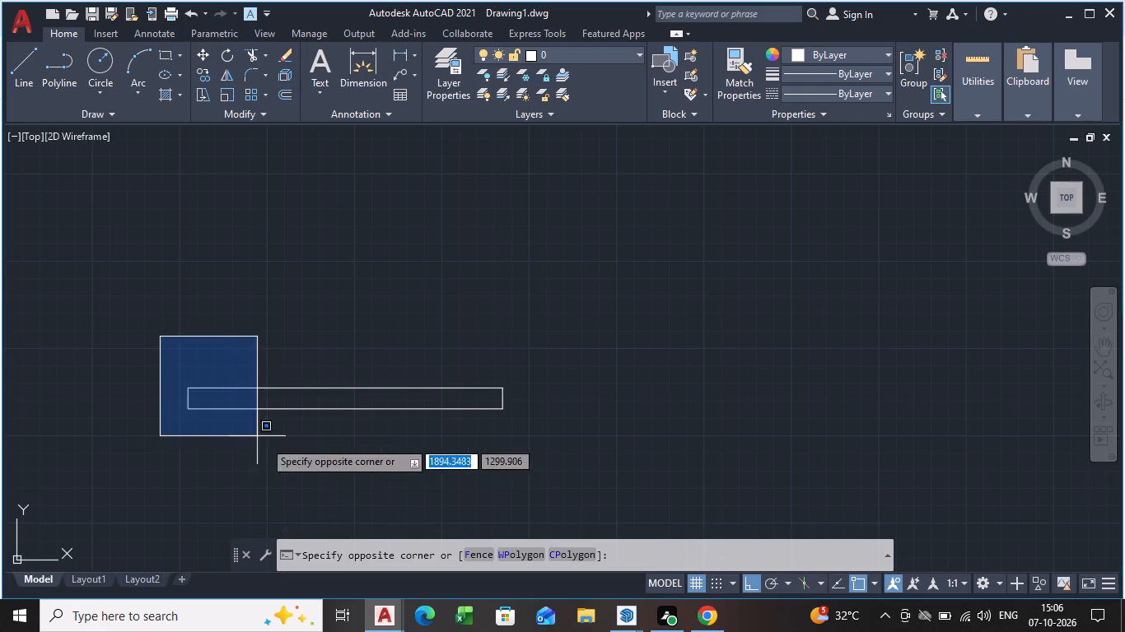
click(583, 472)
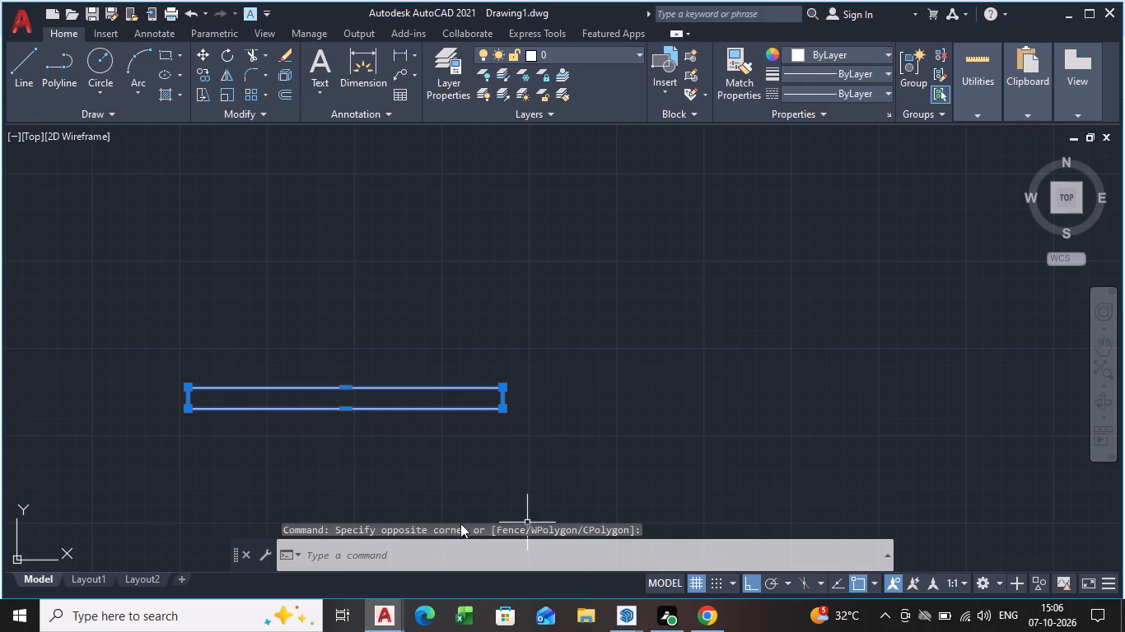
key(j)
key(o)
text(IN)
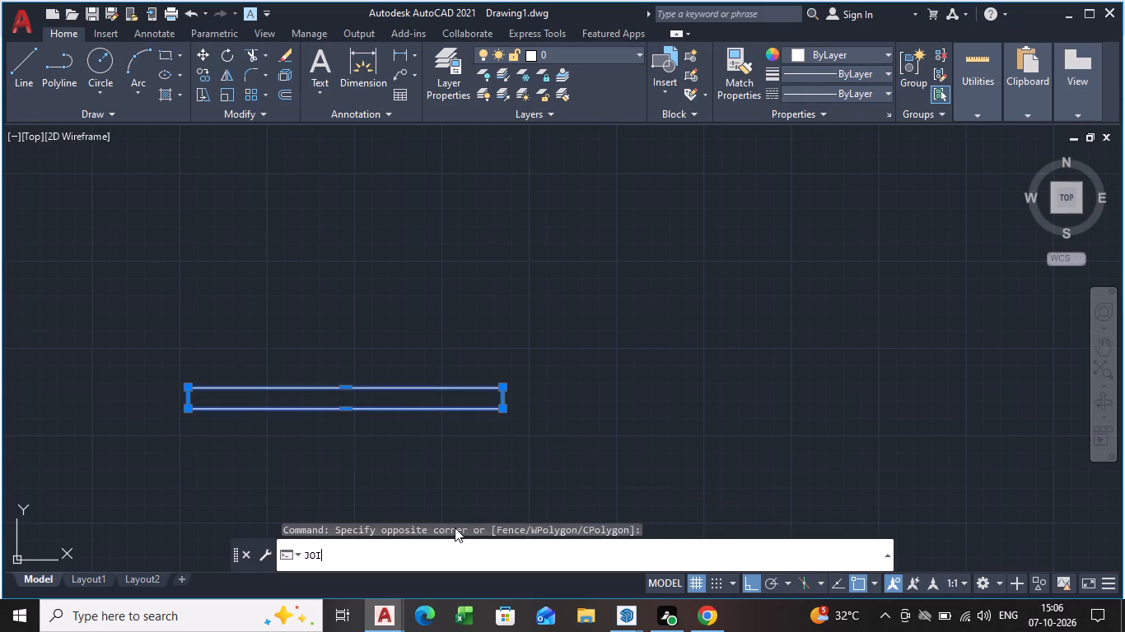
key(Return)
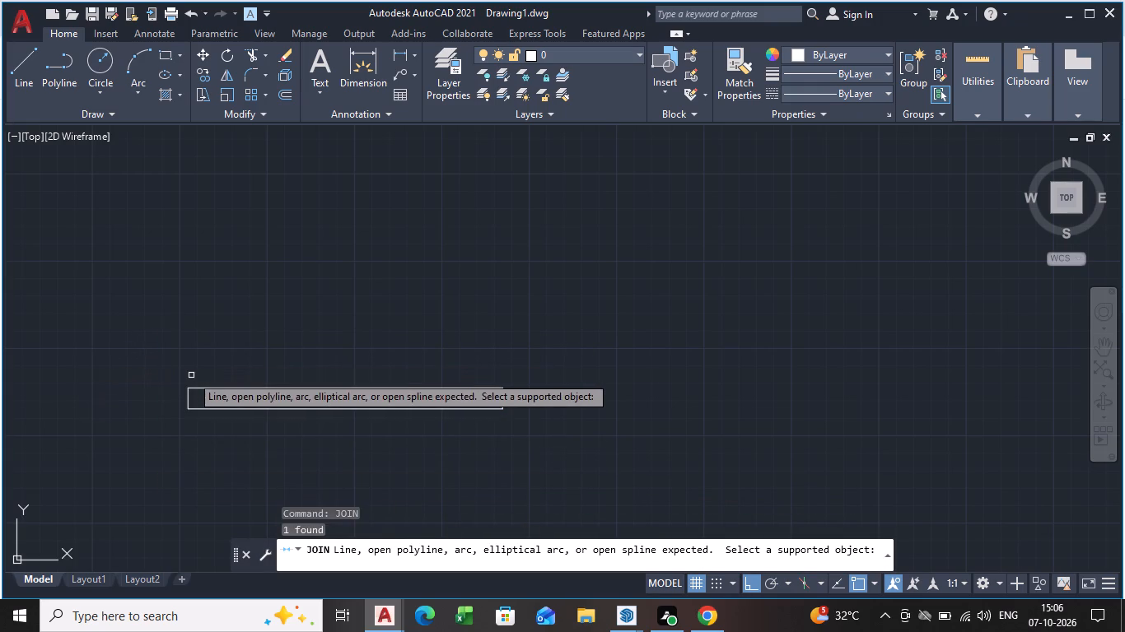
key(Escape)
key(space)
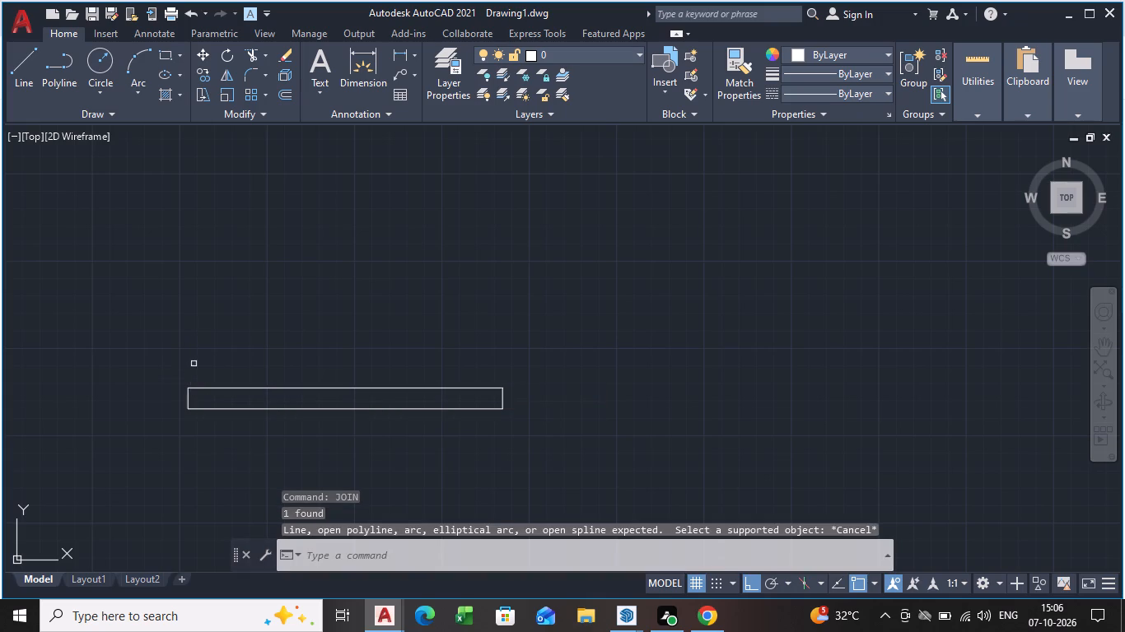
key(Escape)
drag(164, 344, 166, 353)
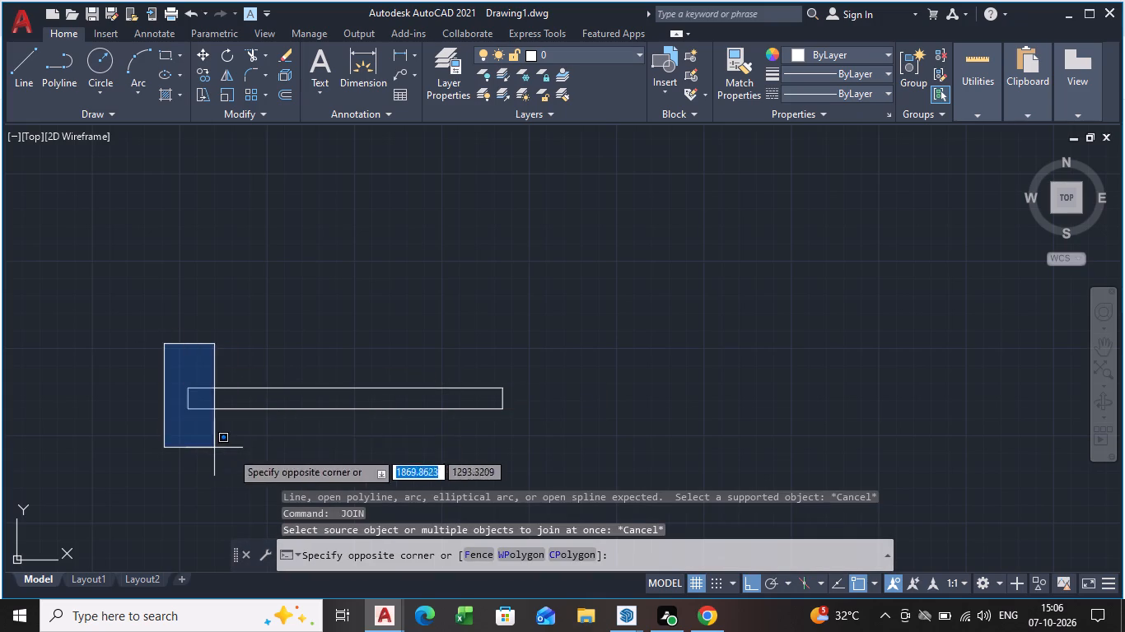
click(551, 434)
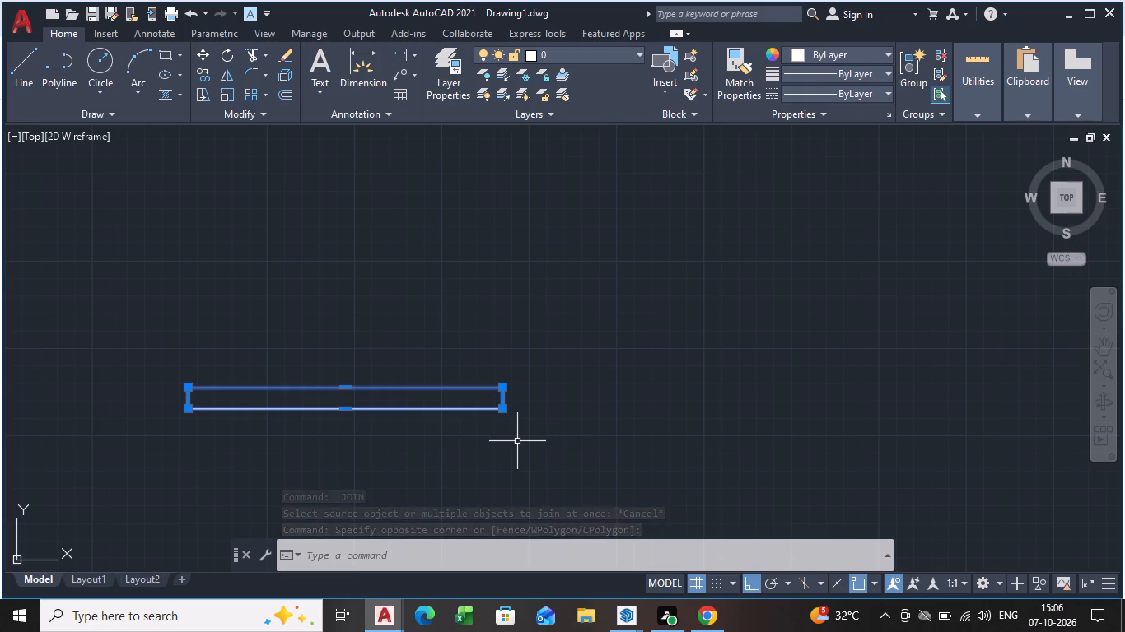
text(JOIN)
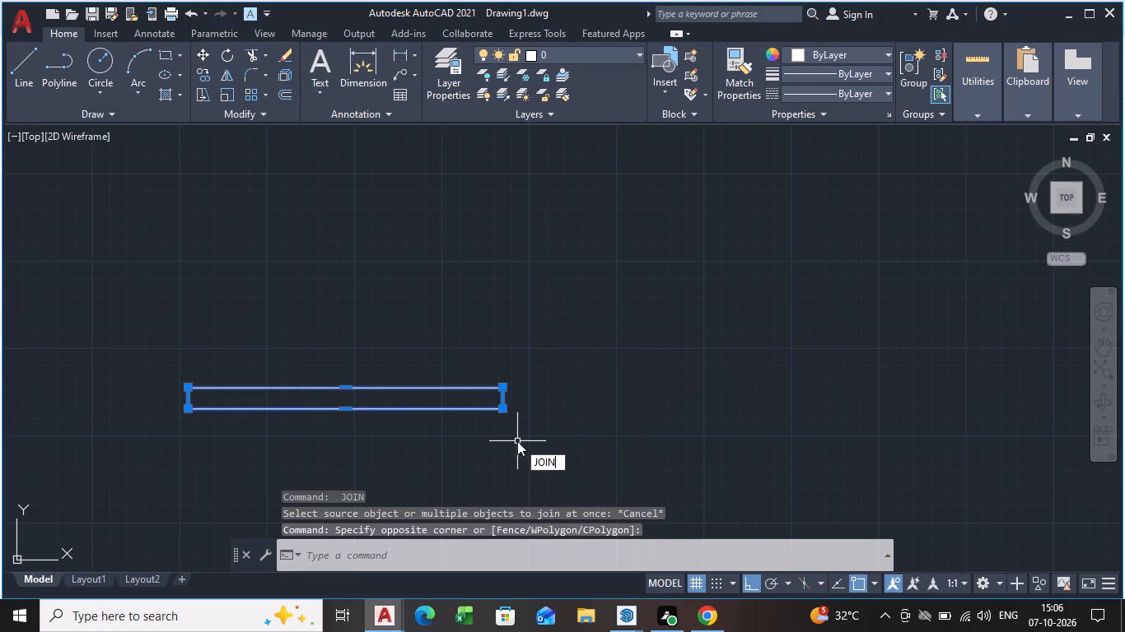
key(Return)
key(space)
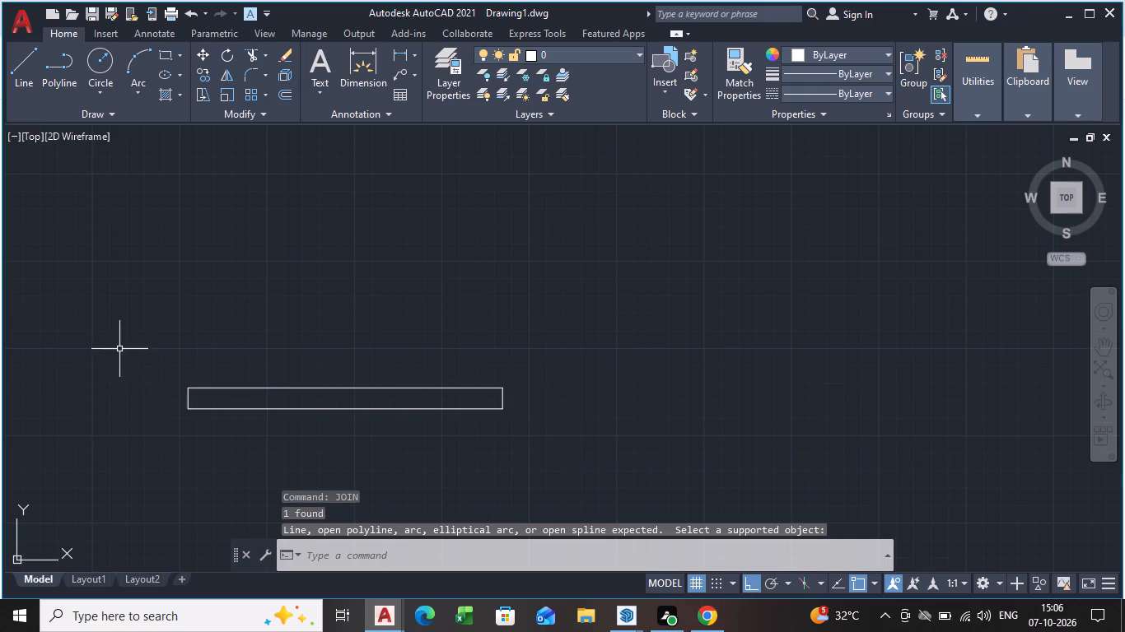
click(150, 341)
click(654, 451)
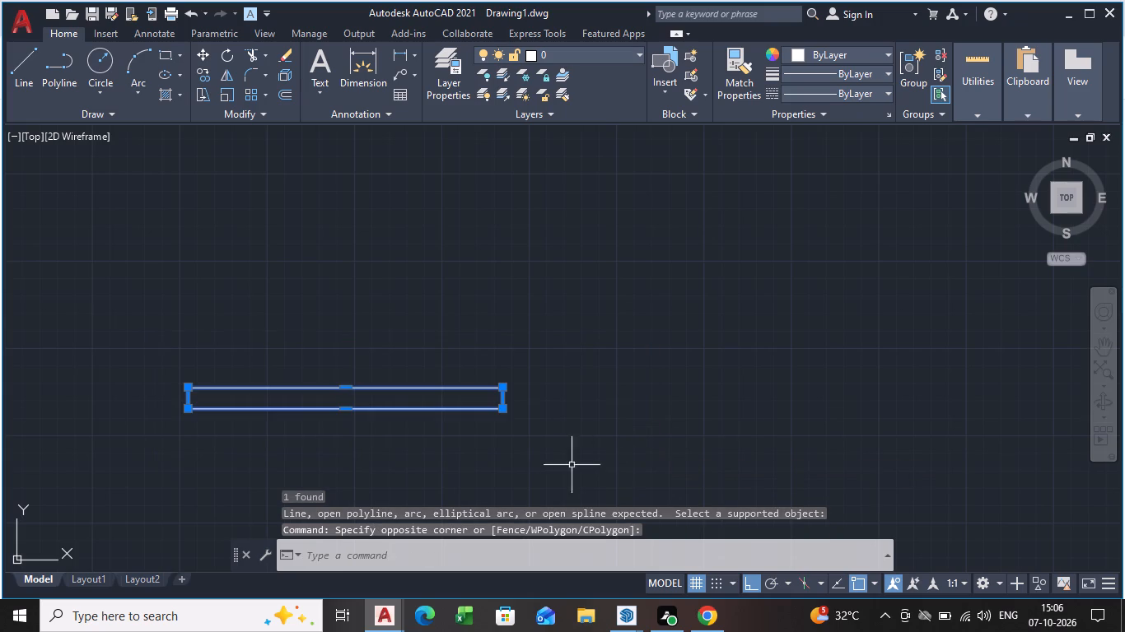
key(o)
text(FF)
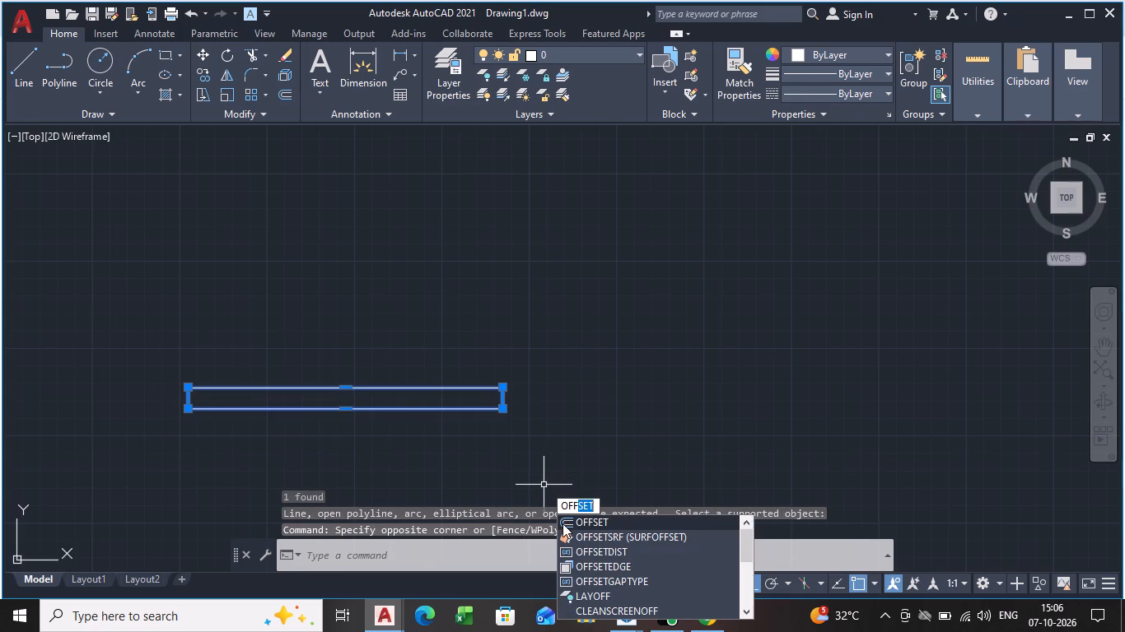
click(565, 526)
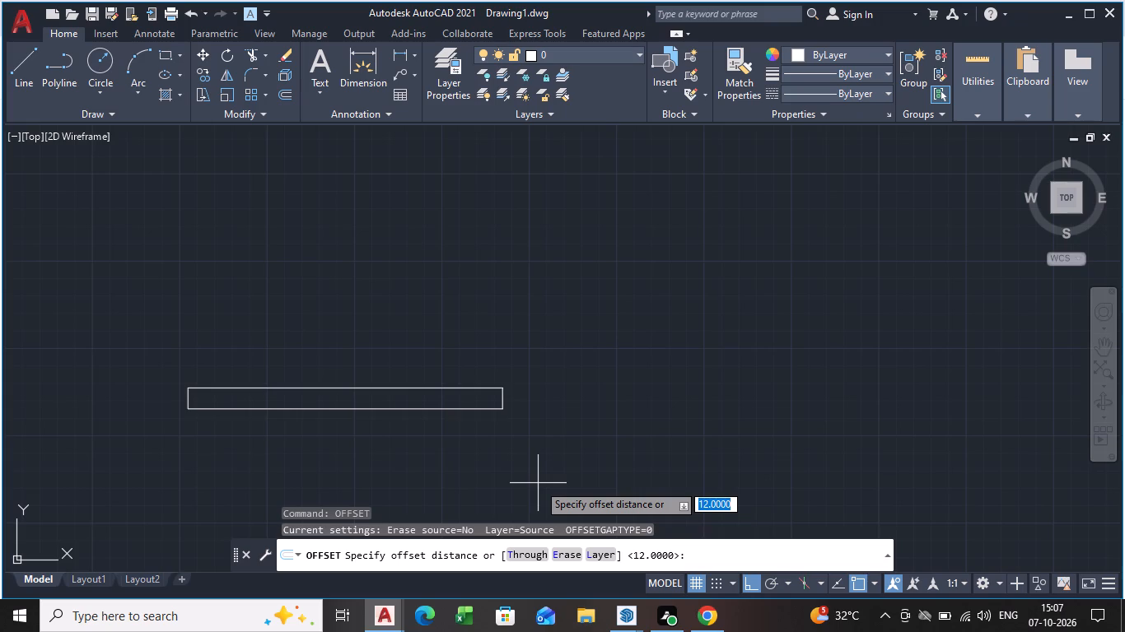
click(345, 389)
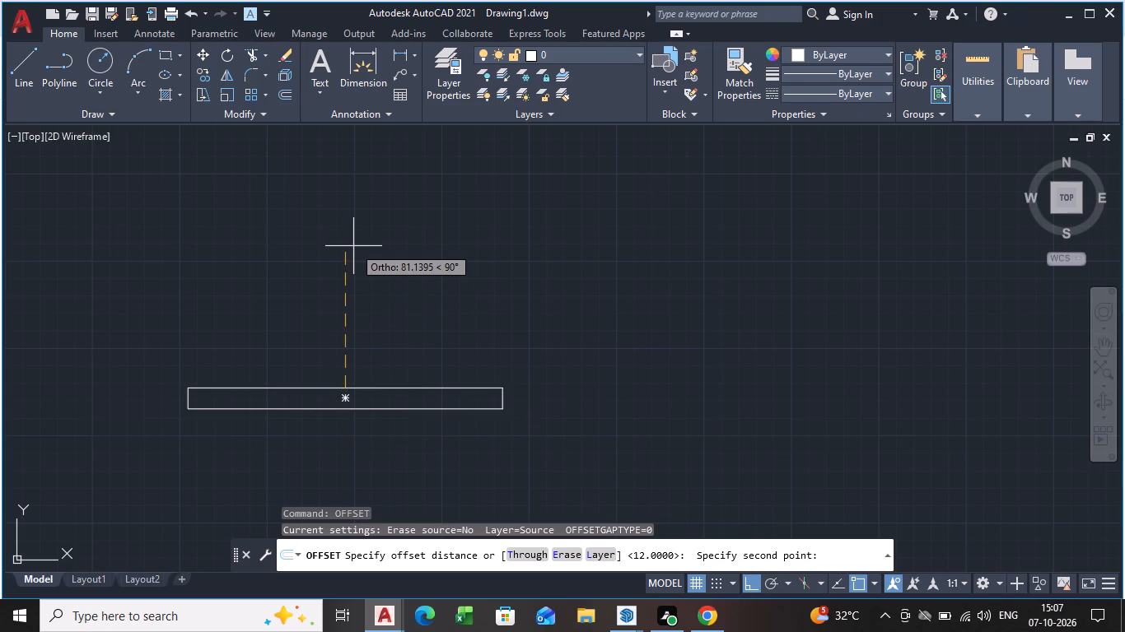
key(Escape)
Copy the rectangular outline 450 mm straight up from a base point on its left edge.
drag(145, 338, 147, 346)
click(535, 439)
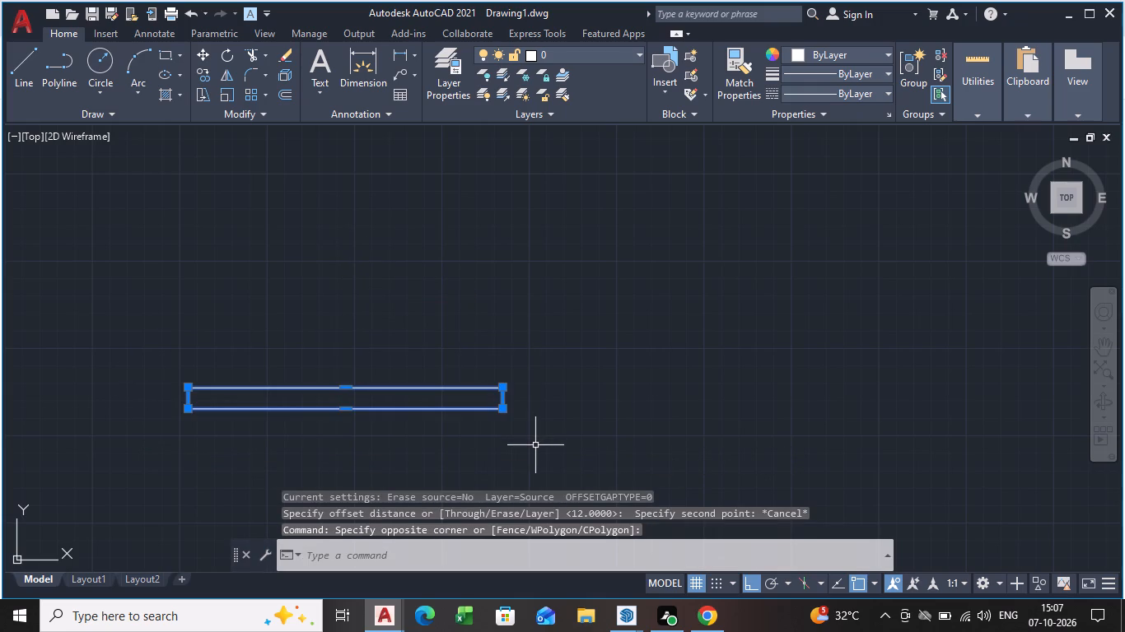
key(c)
key(o)
key(Return)
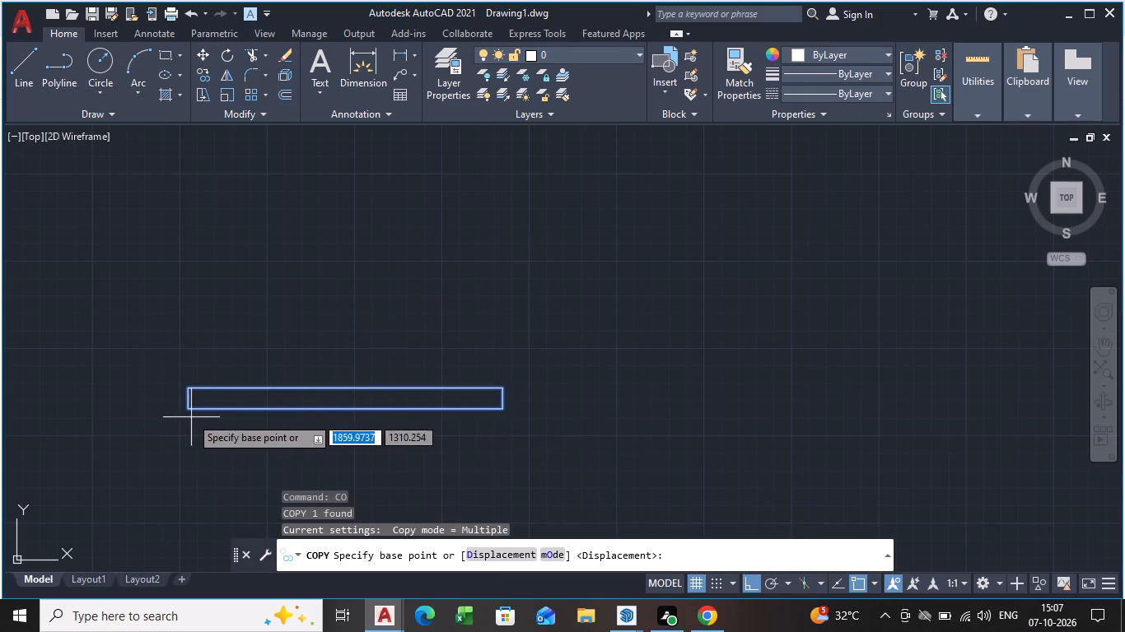
click(189, 403)
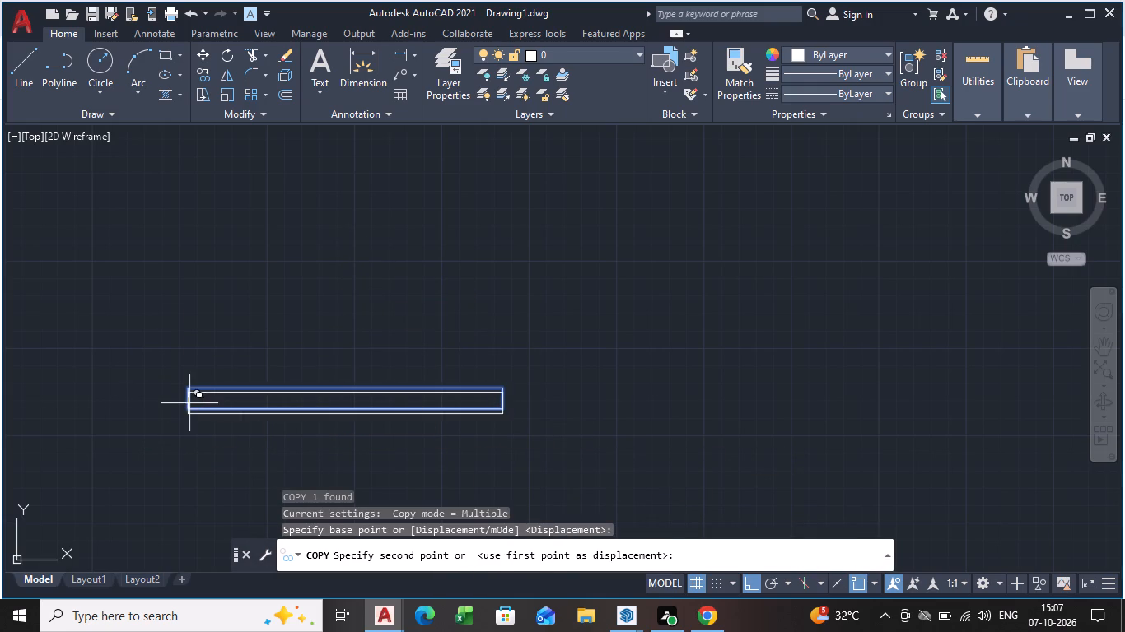
scroll(203, 249, down, 2)
middle_drag(203, 249, 170, 379)
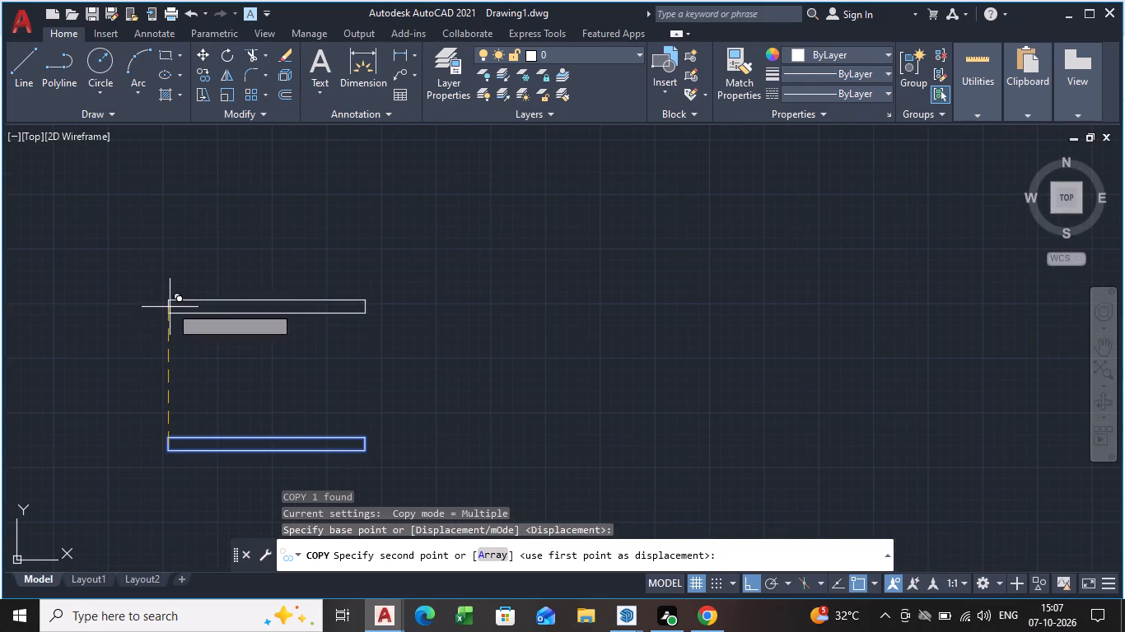
text(45)
key(0)
key(Return)
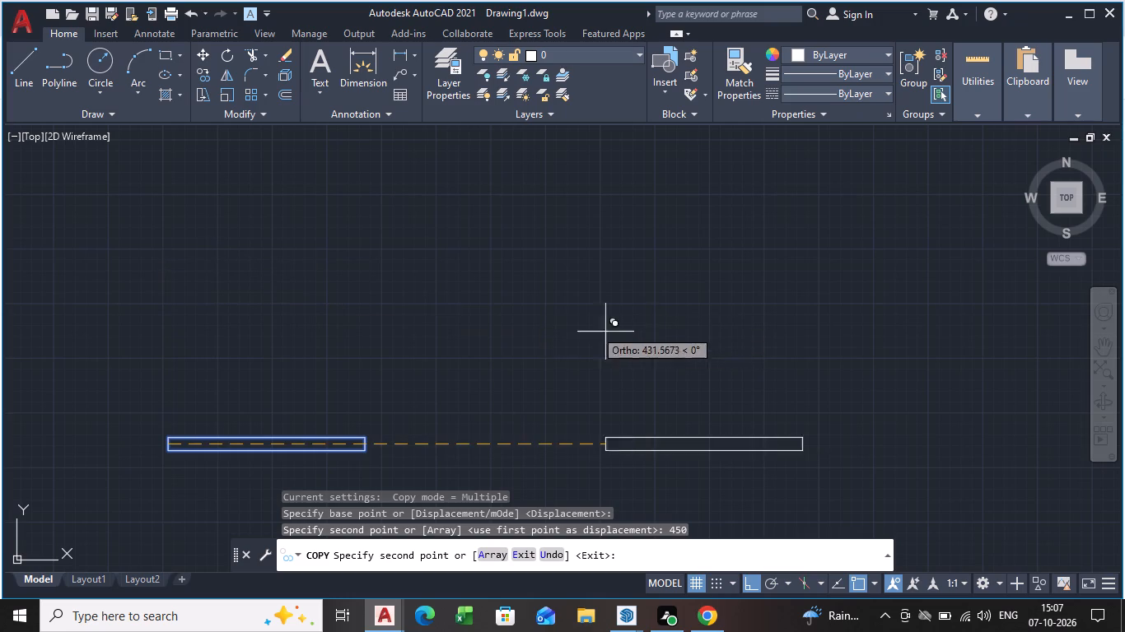
Place another copy of the rectangular outline 450 mm straight above the original and end the Copy command.
key(4)
key(5)
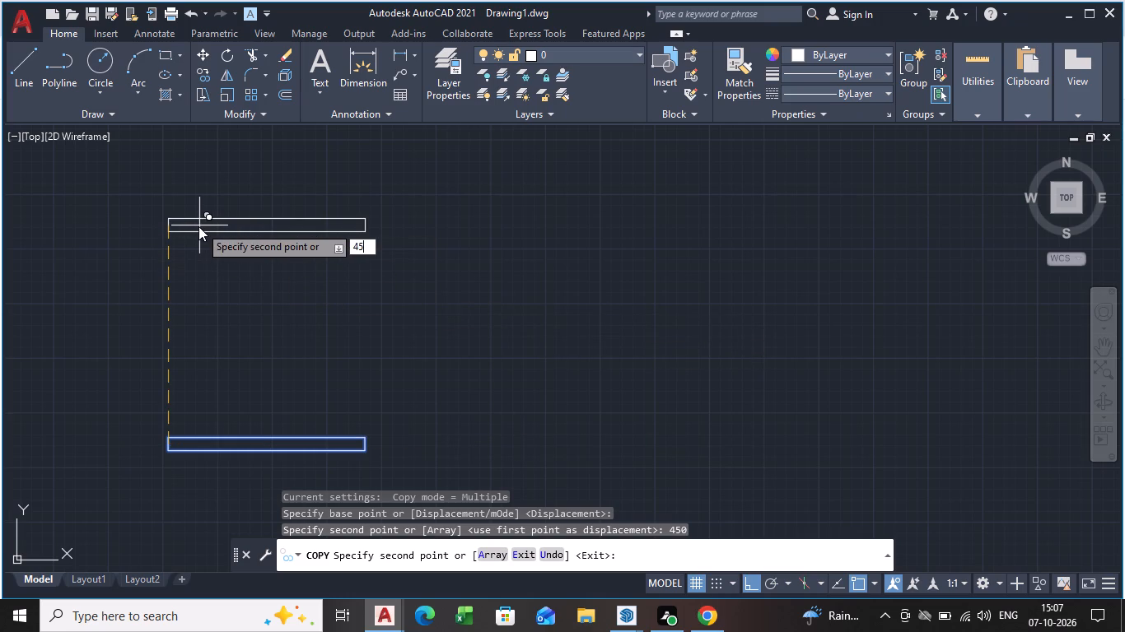
key(o)
key(BackSpace)
key(0)
key(Return)
scroll(212, 230, down, 12)
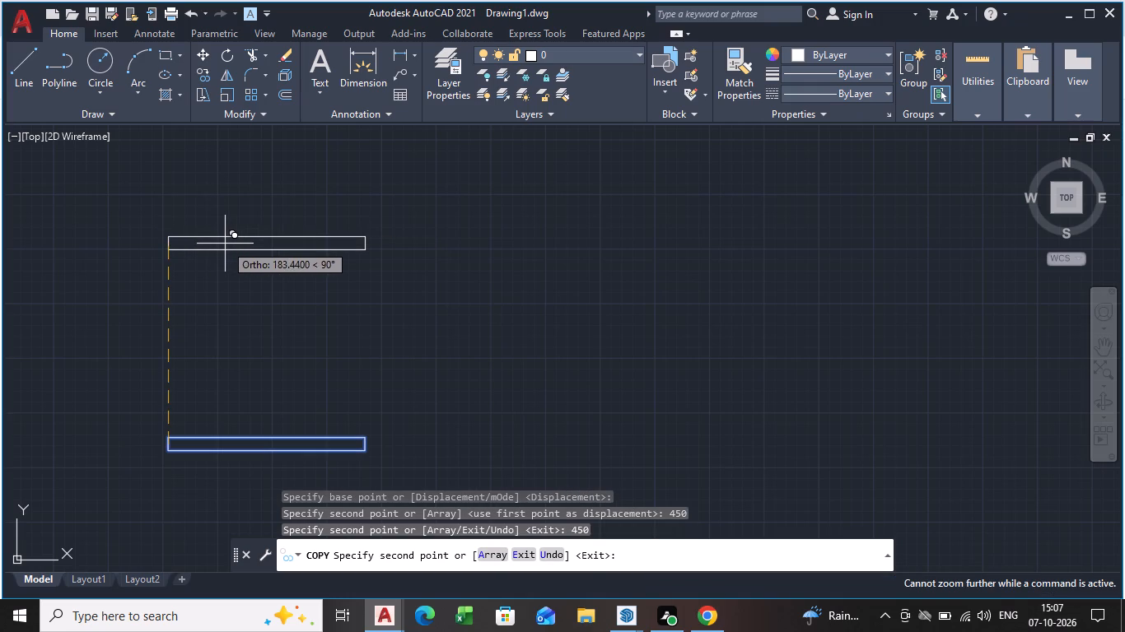
scroll(225, 244, down, 11)
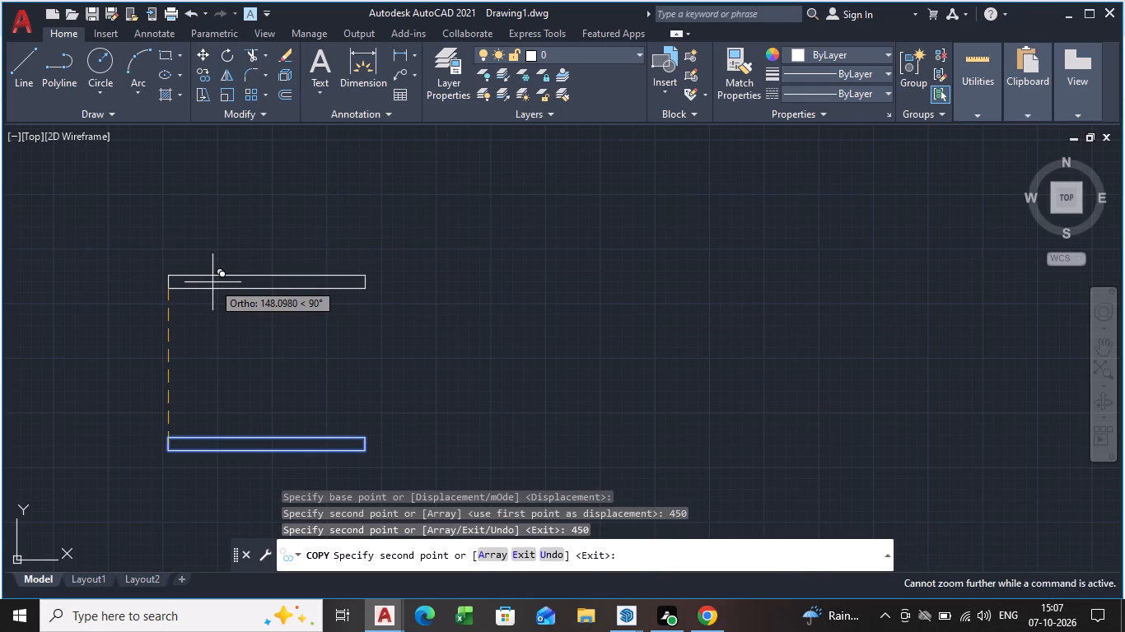
scroll(212, 282, down, 8)
key(Escape)
scroll(212, 282, down, 6)
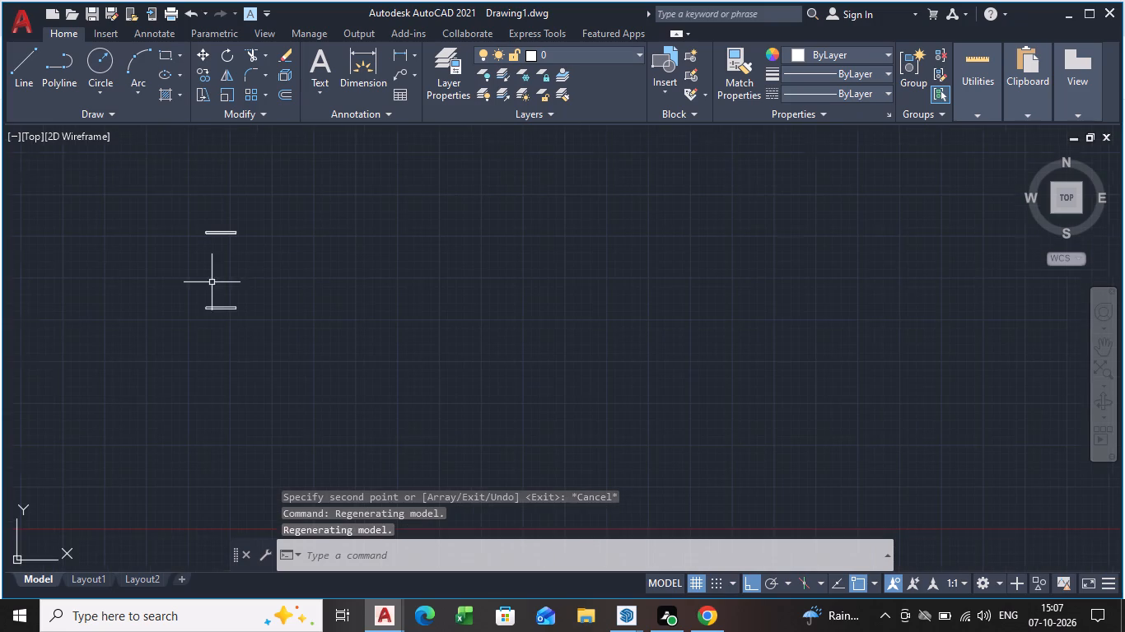
middle_drag(217, 258, 217, 303)
scroll(215, 267, up, 4)
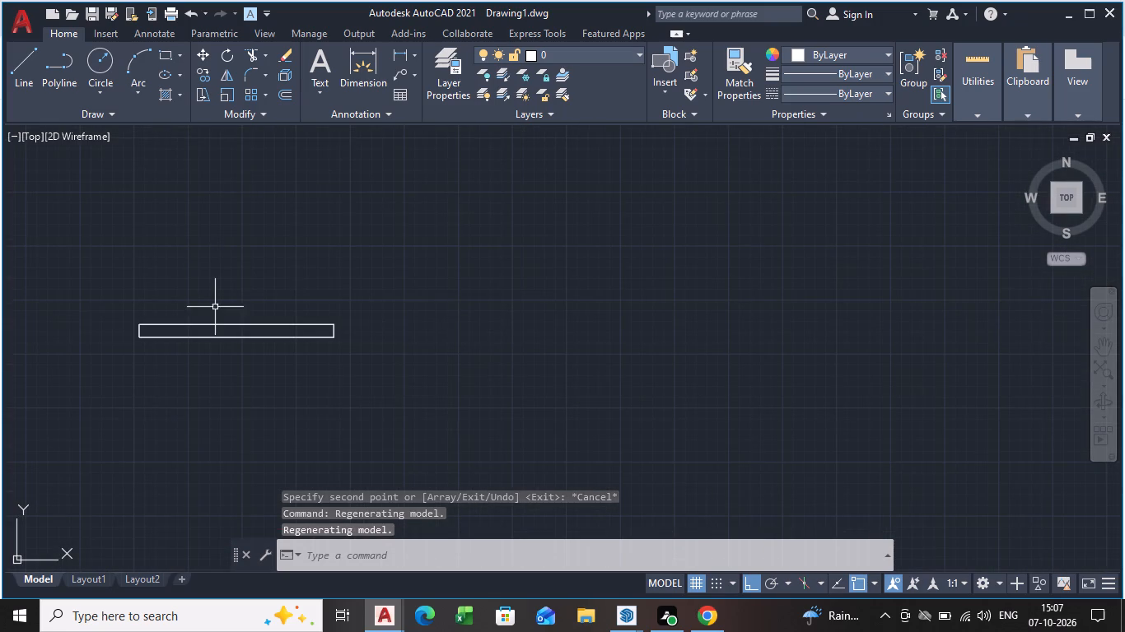
Delete one of the two overlapping copies of the upper rectangular outline.
click(219, 336)
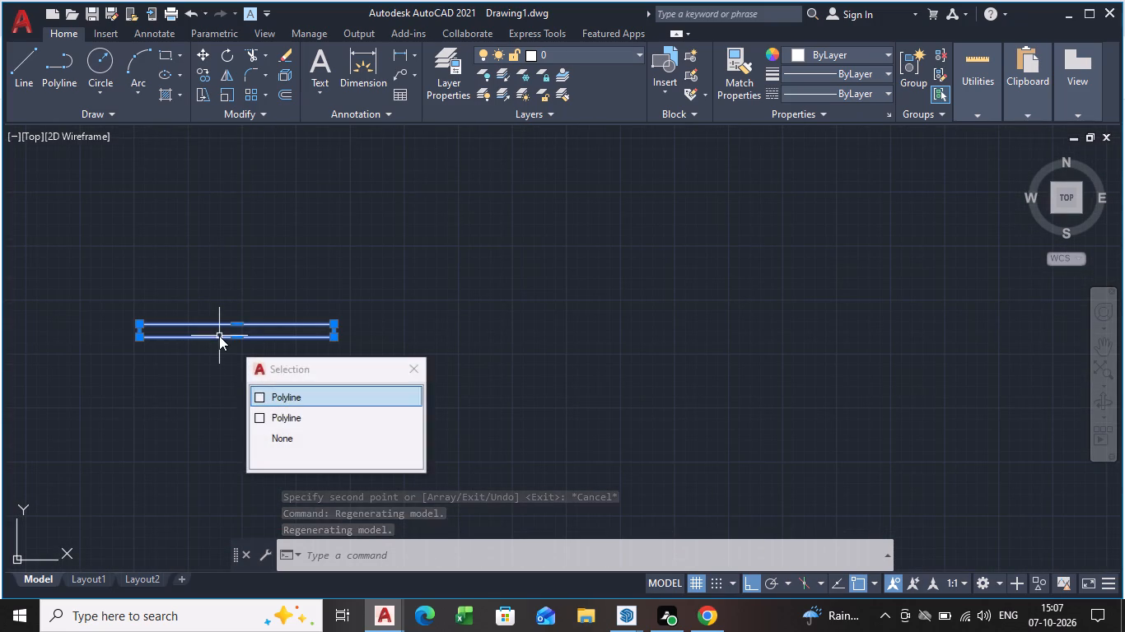
click(339, 401)
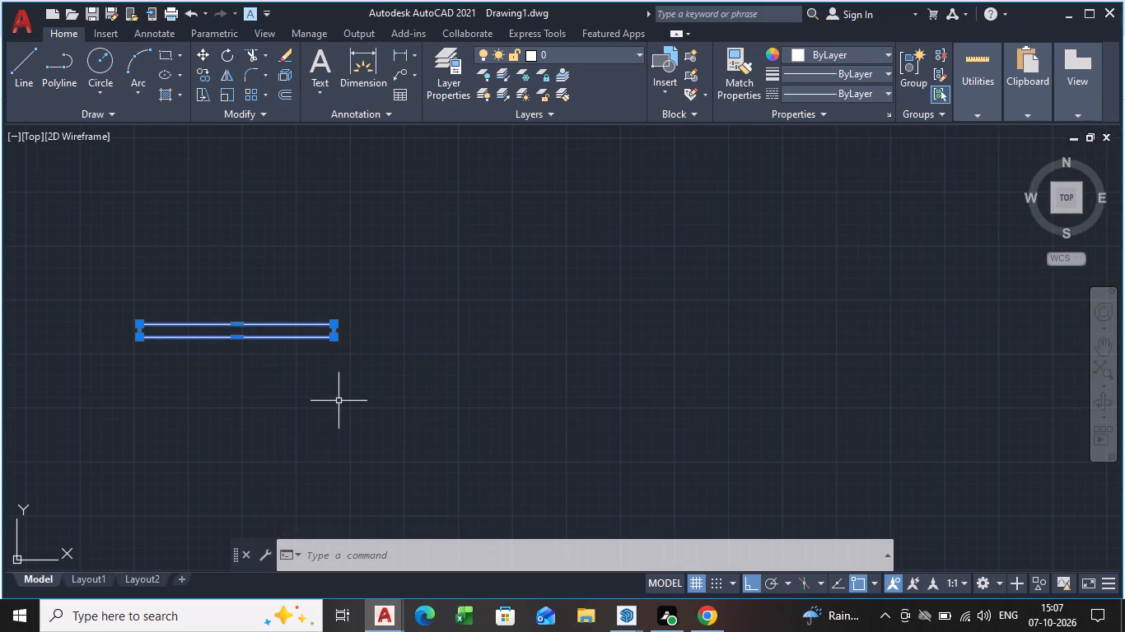
key(Delete)
Draw a vertical line from the midpoint of the lower rectangle's top edge to the midpoint of the upper rectangle's bottom edge.
scroll(324, 425, down, 2)
middle_drag(311, 420, 261, 272)
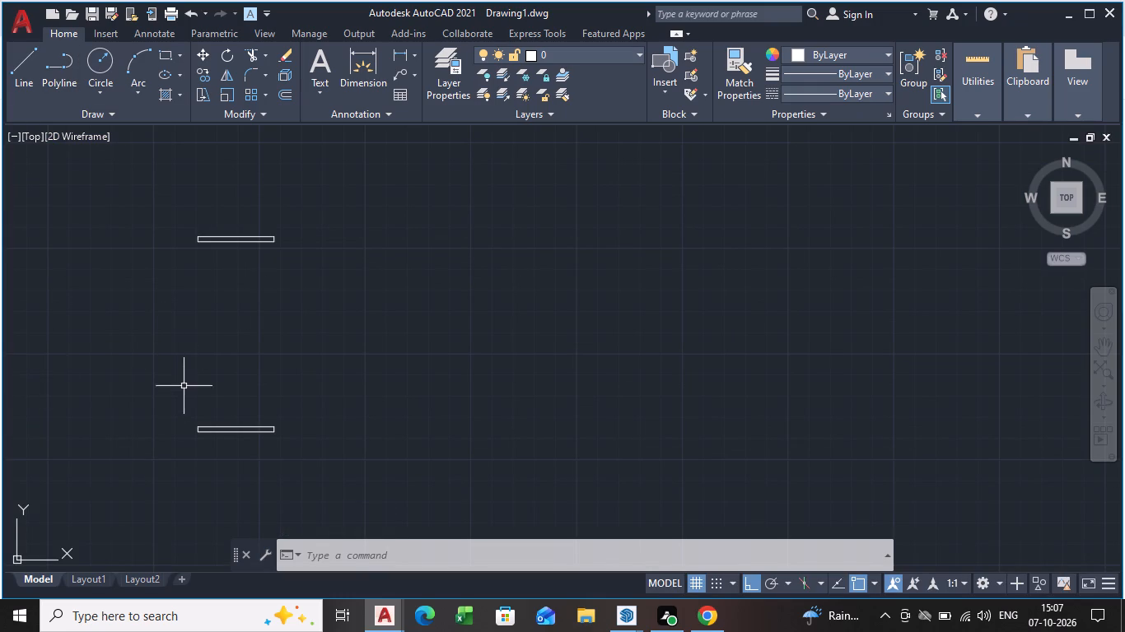
key(l)
key(Return)
scroll(254, 430, up, 5)
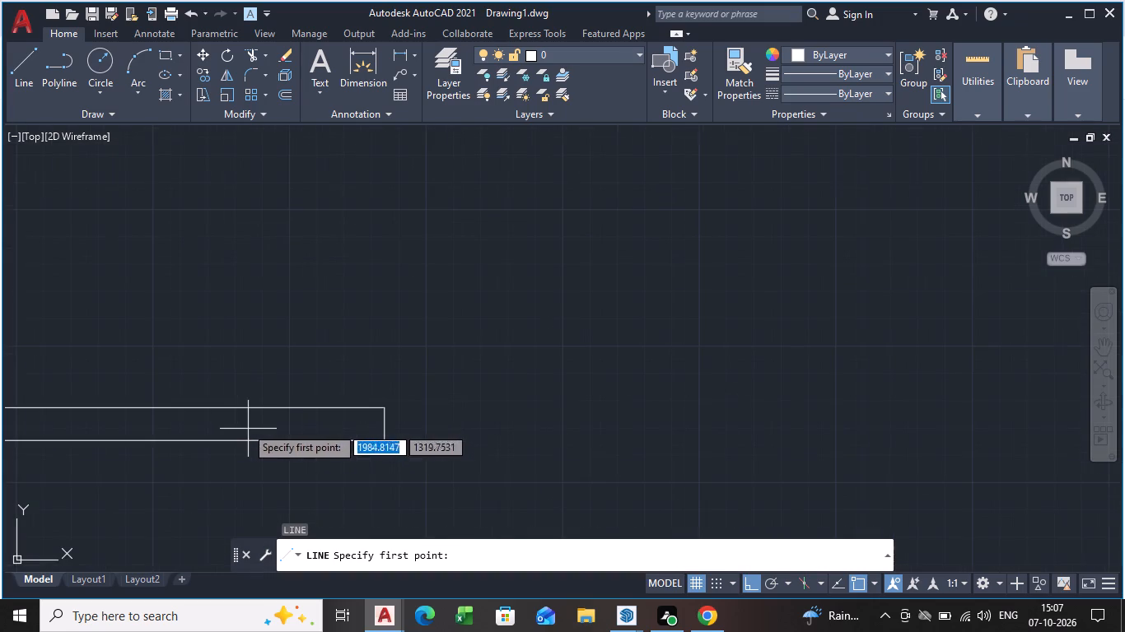
click(136, 409)
middle_drag(127, 319, 126, 470)
scroll(126, 470, down, 7)
middle_drag(124, 369, 131, 376)
scroll(125, 346, up, 9)
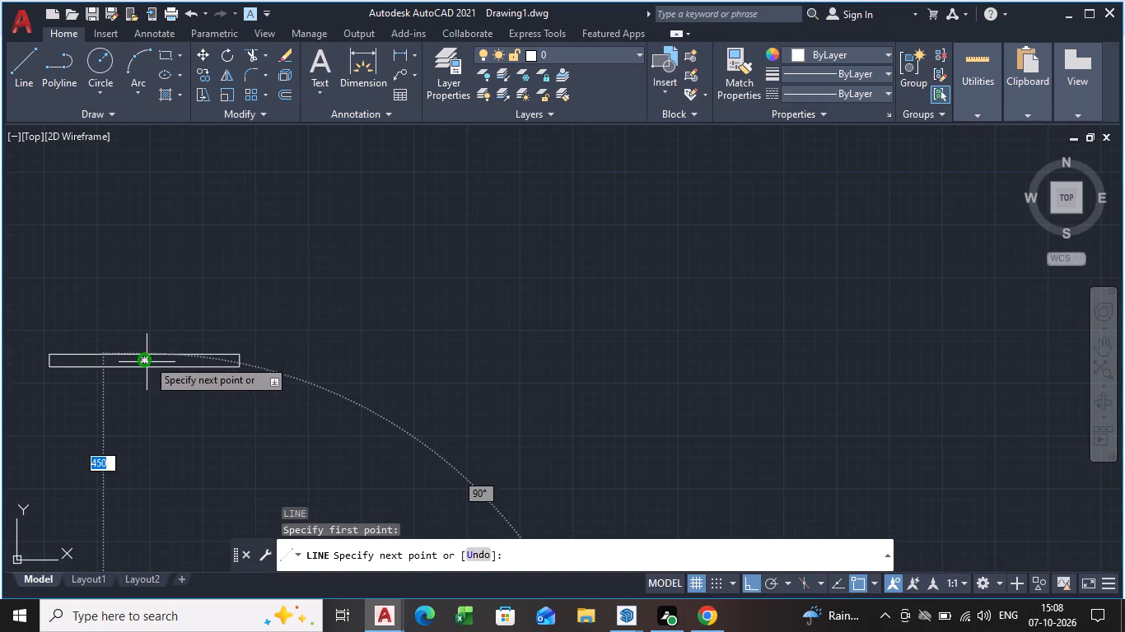
scroll(142, 365, up, 5)
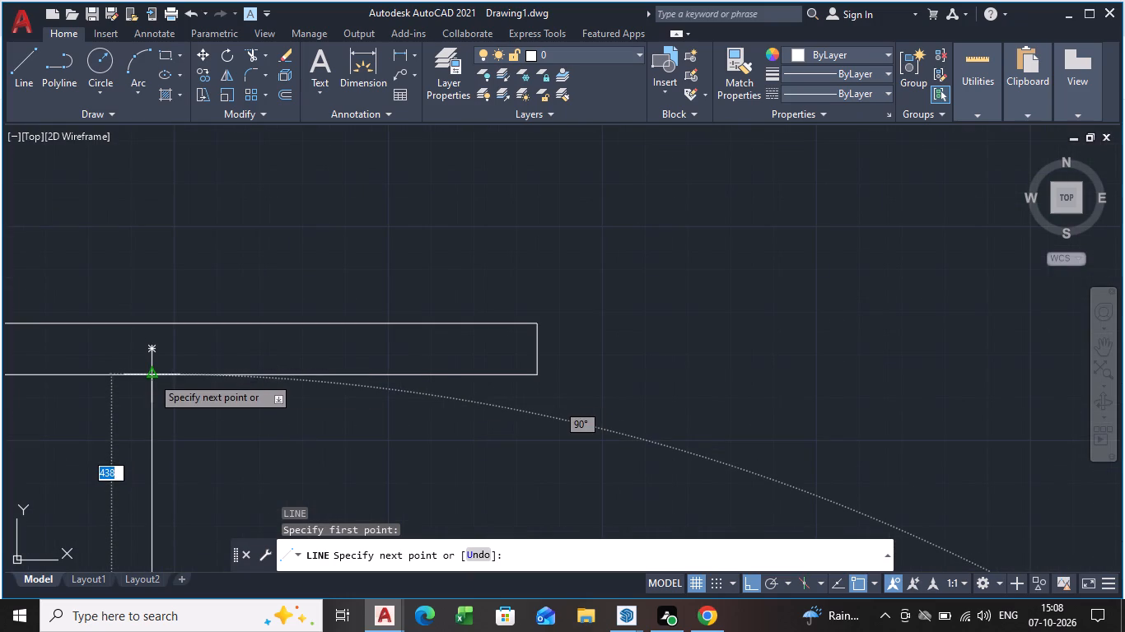
click(152, 376)
scroll(159, 399, down, 4)
key(Escape)
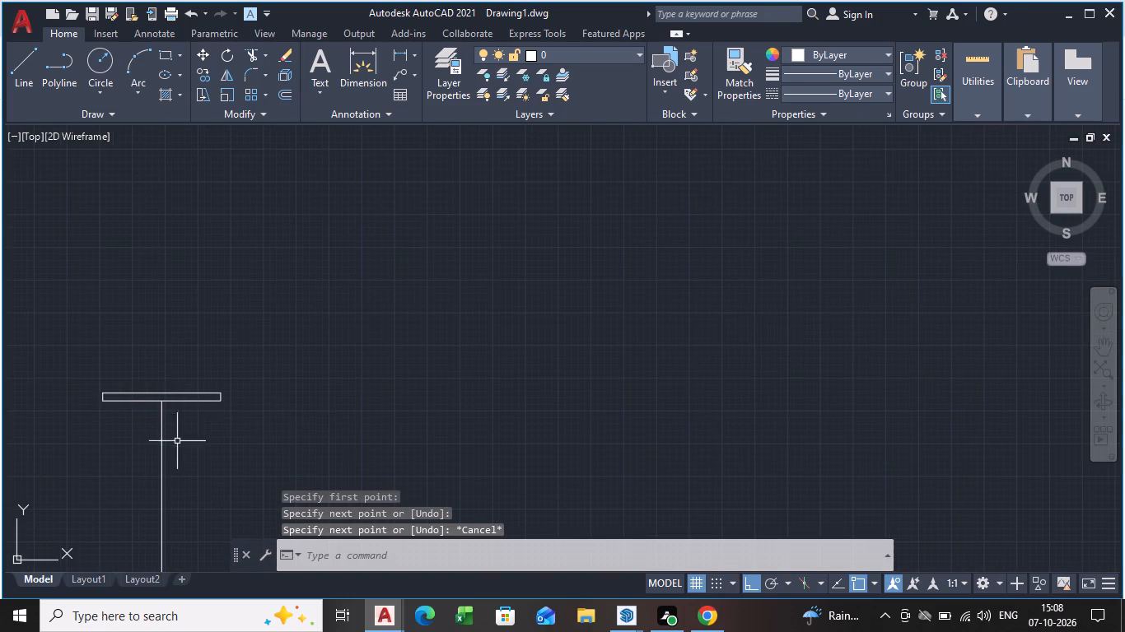
Offset the vertical centre line 6 mm to each side to form the web edges.
middle_drag(177, 441, 216, 140)
scroll(194, 333, up, 3)
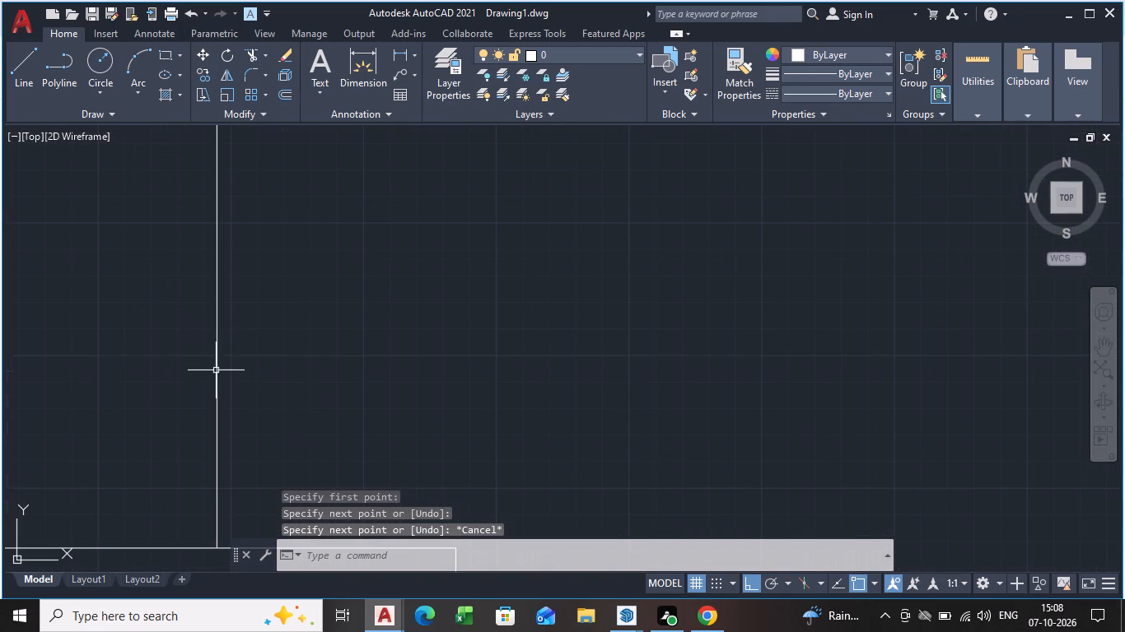
click(216, 373)
scroll(227, 417, down, 1)
middle_drag(224, 415, 226, 358)
scroll(226, 357, down, 1)
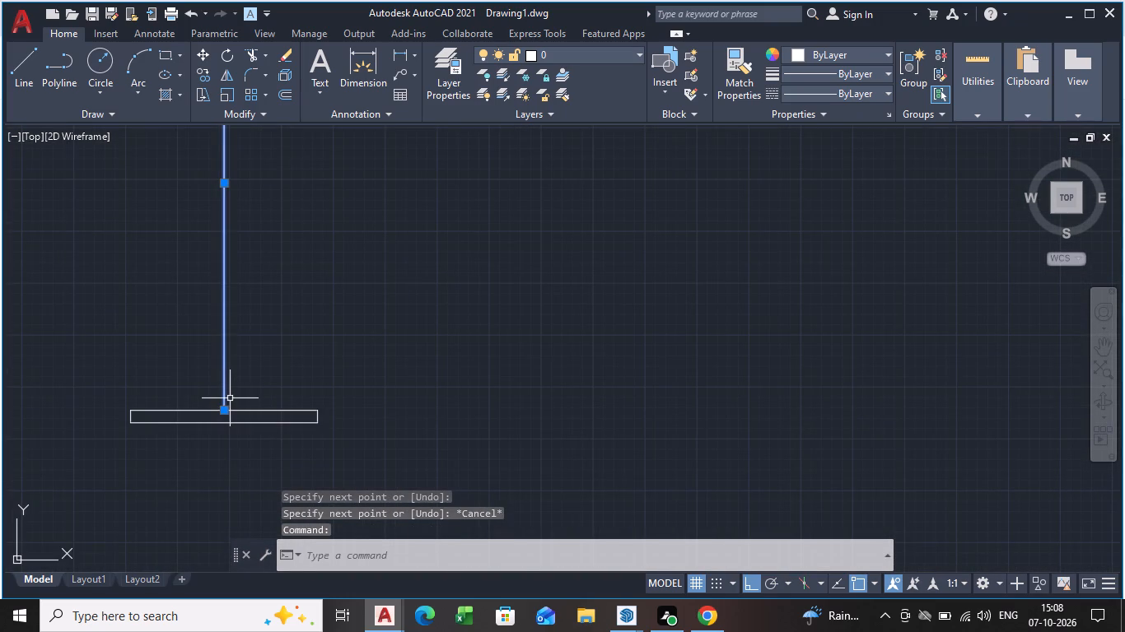
key(o)
text(FF)
key(Return)
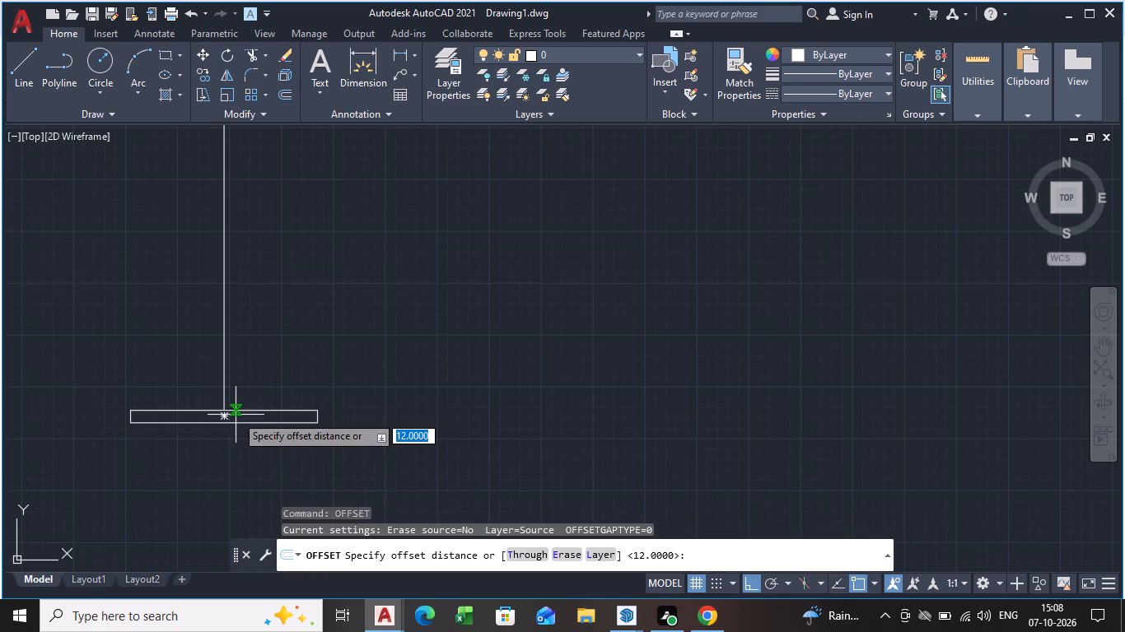
scroll(235, 416, up, 5)
click(182, 374)
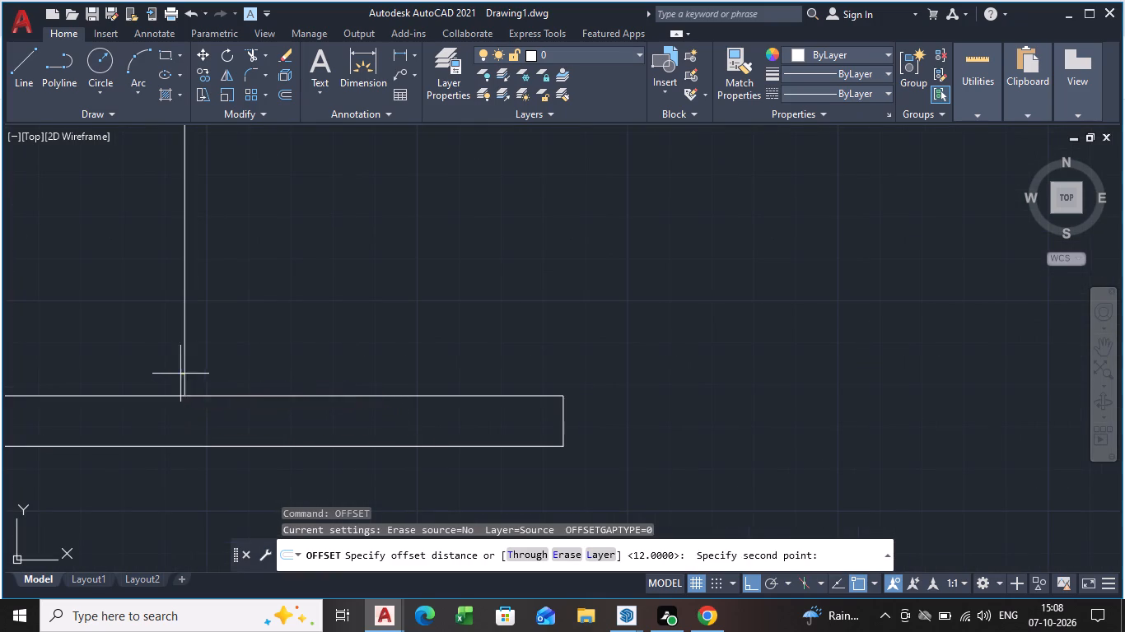
key(6)
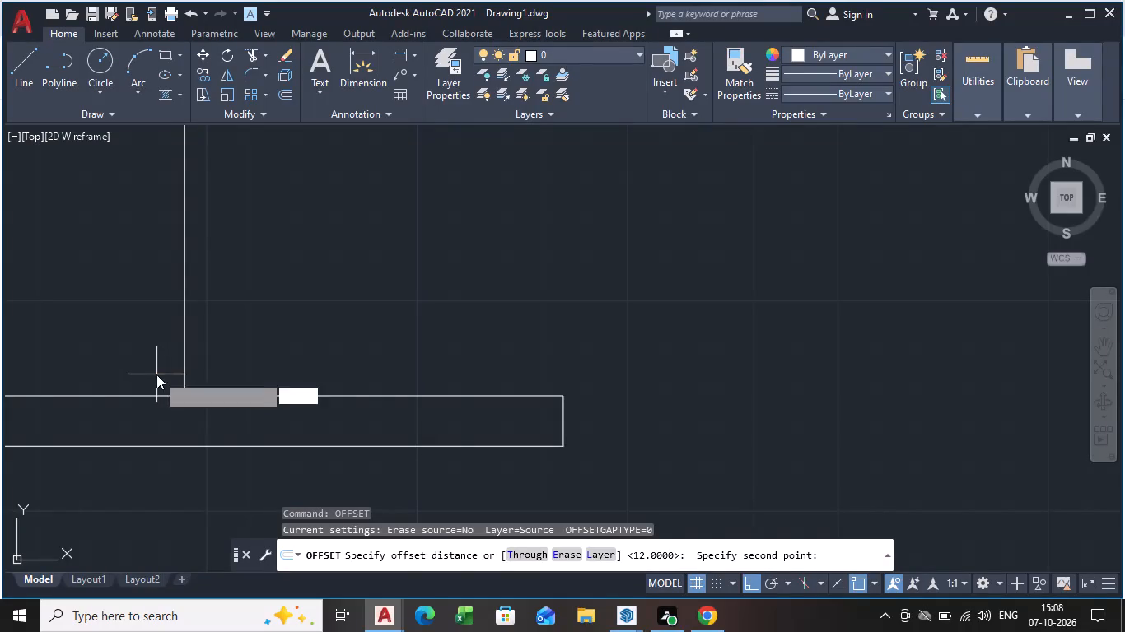
key(Return)
click(132, 388)
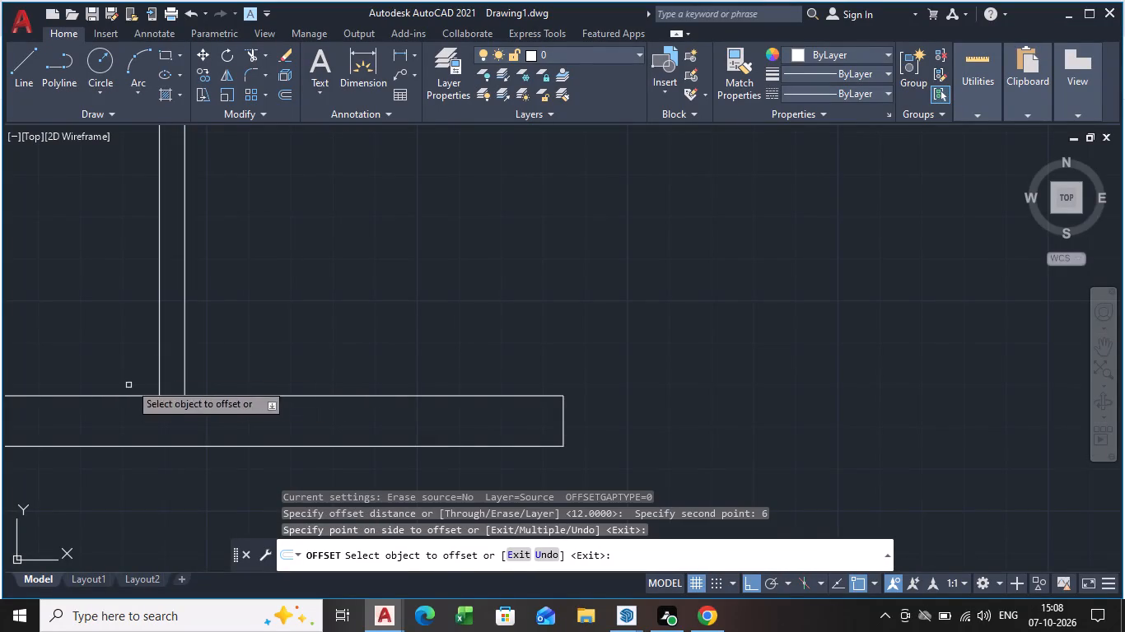
click(185, 373)
click(218, 372)
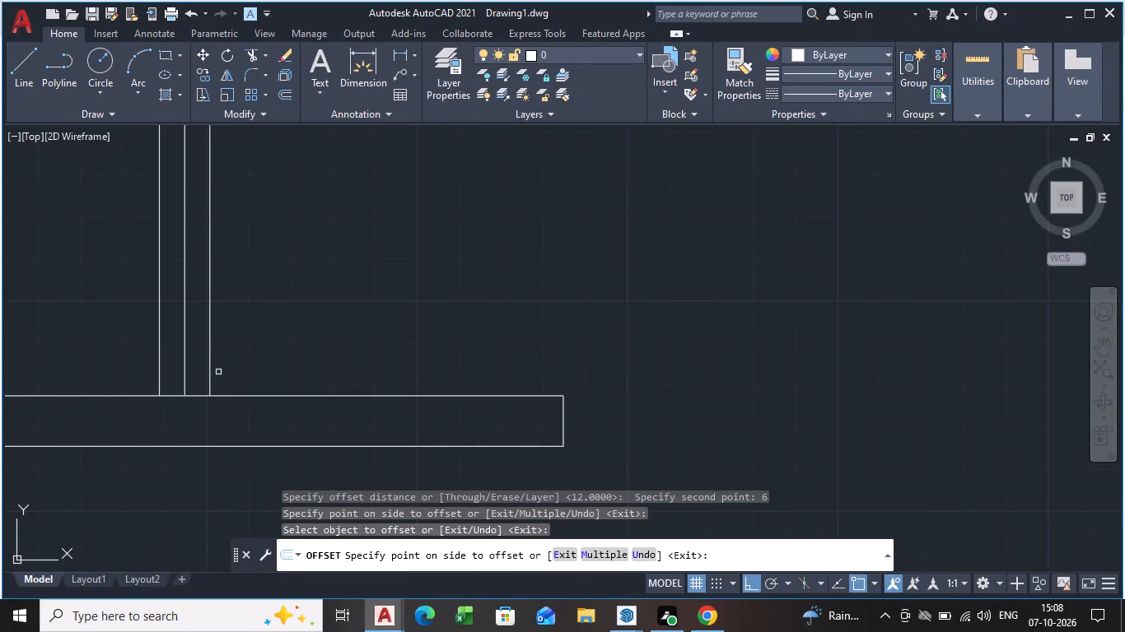
key(space)
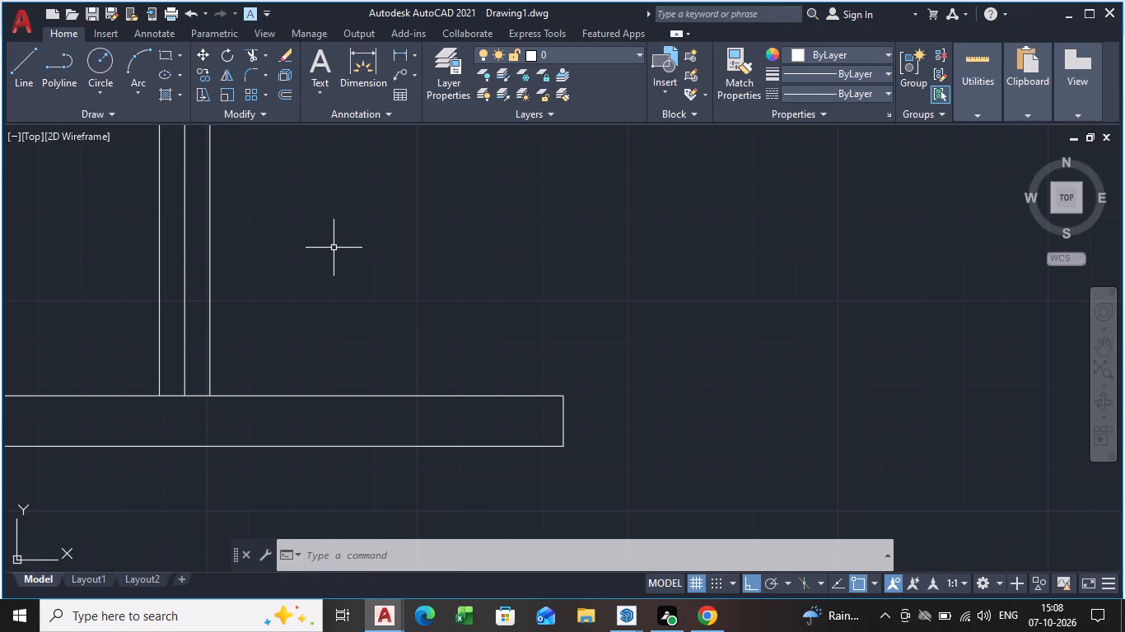
Delete the original centre line between the two offset web lines.
scroll(329, 245, down, 5)
scroll(312, 249, up, 5)
click(312, 247)
key(Delete)
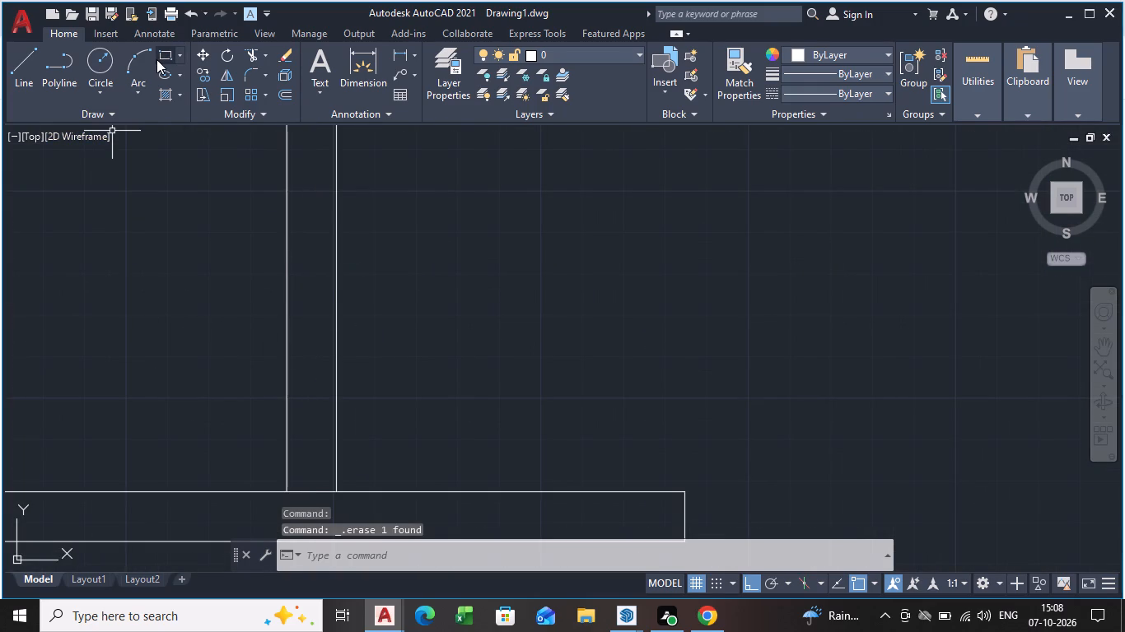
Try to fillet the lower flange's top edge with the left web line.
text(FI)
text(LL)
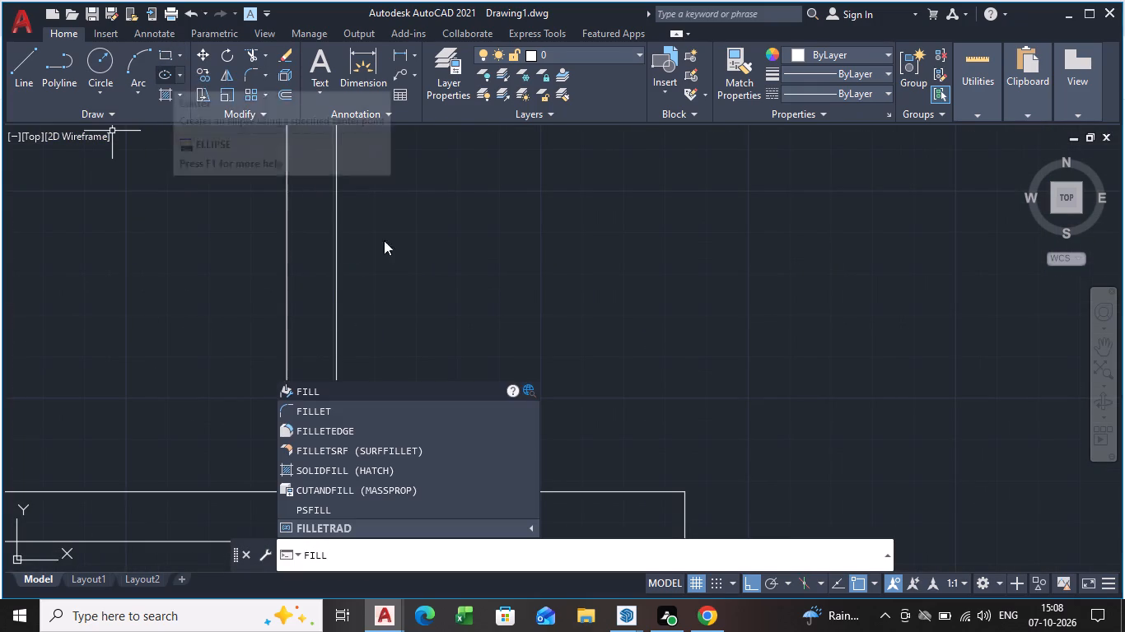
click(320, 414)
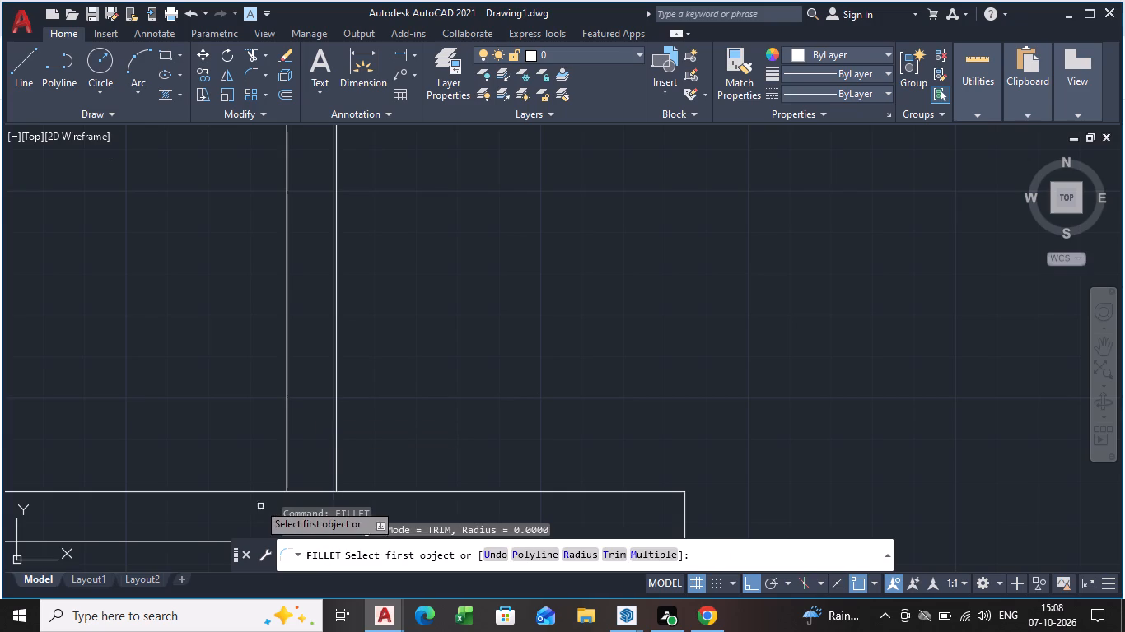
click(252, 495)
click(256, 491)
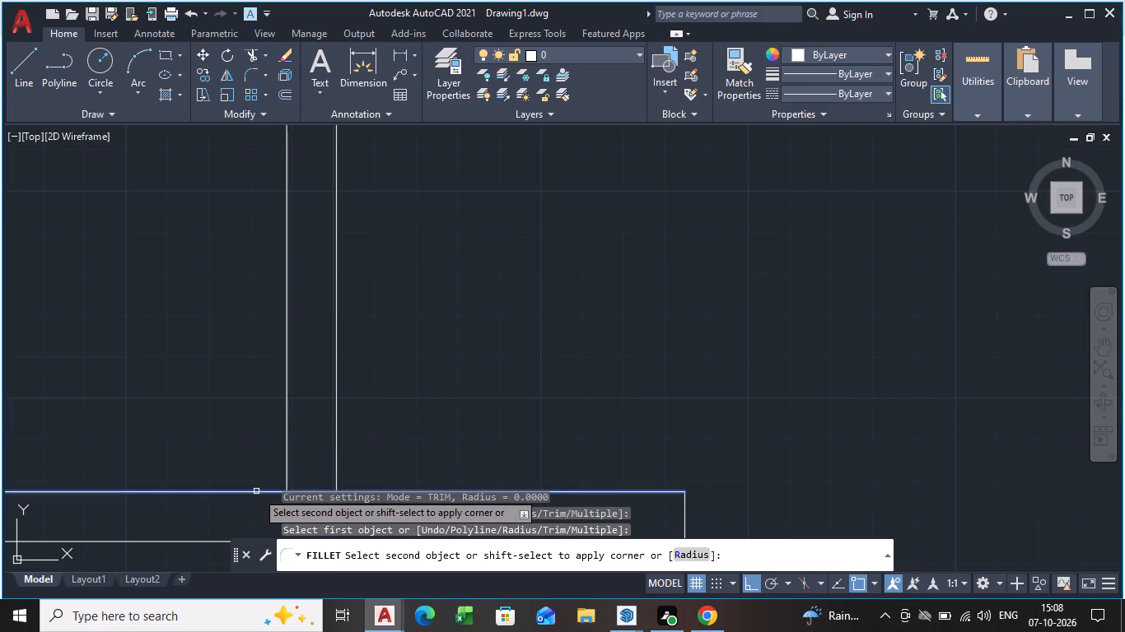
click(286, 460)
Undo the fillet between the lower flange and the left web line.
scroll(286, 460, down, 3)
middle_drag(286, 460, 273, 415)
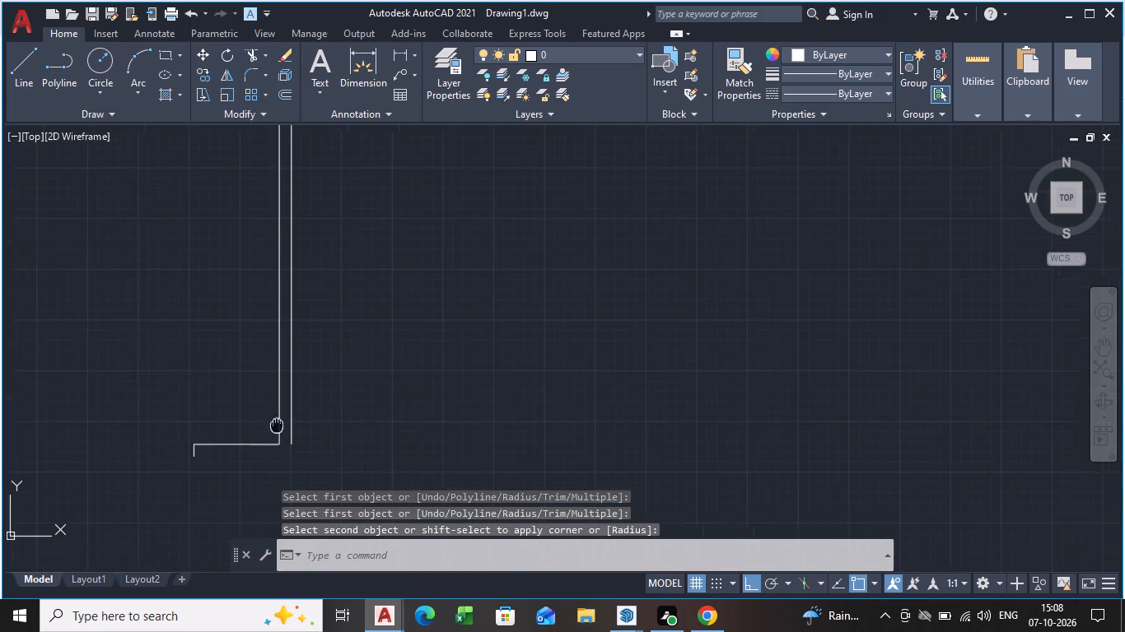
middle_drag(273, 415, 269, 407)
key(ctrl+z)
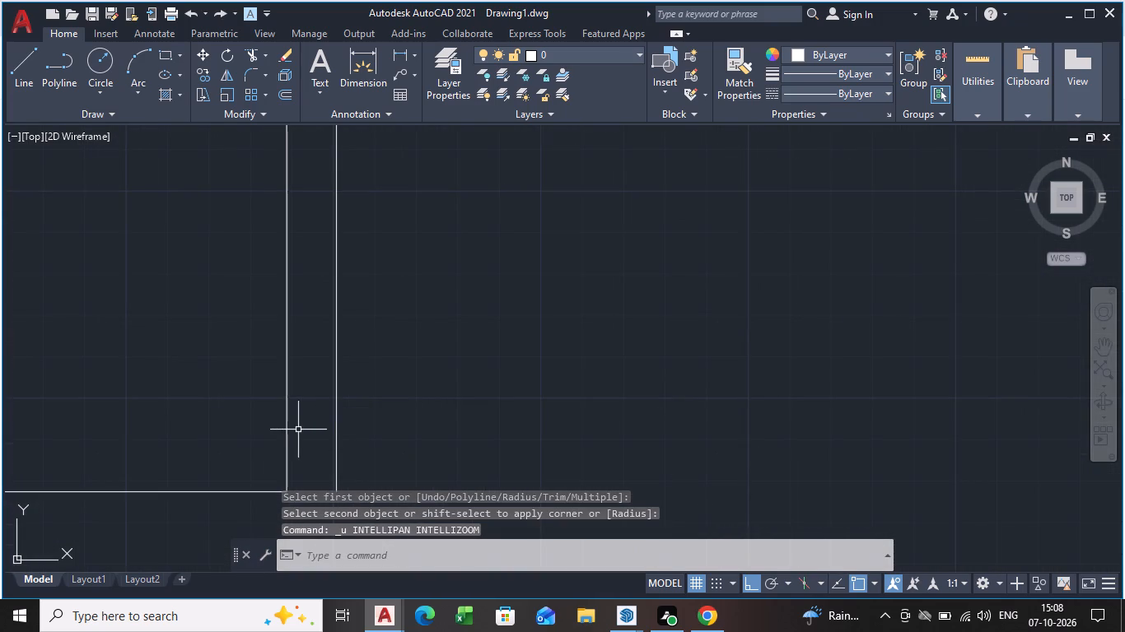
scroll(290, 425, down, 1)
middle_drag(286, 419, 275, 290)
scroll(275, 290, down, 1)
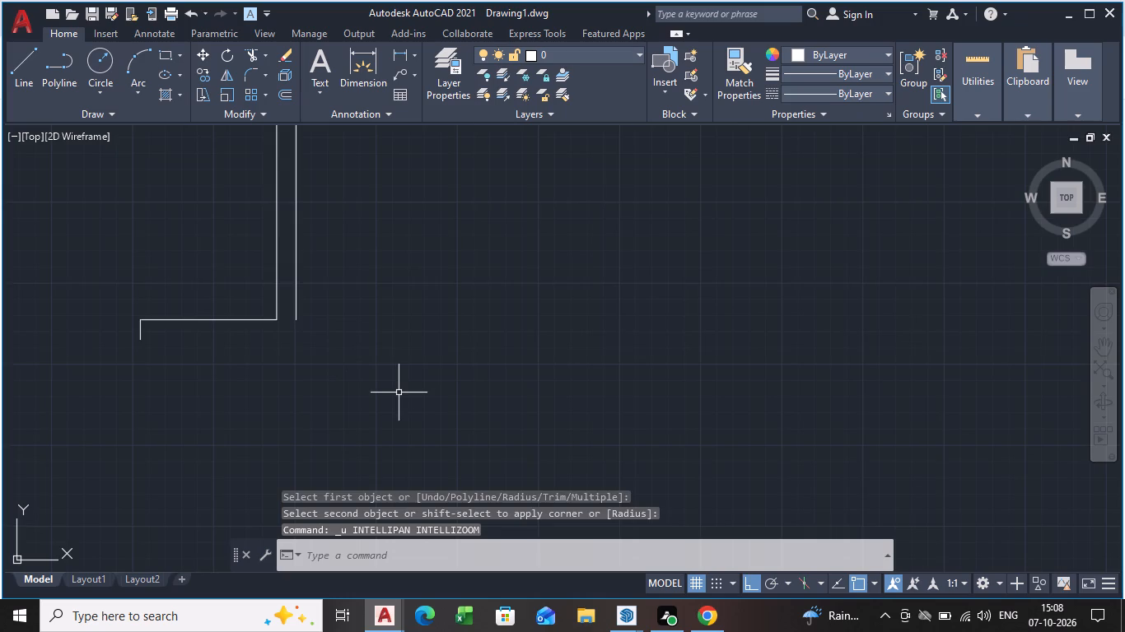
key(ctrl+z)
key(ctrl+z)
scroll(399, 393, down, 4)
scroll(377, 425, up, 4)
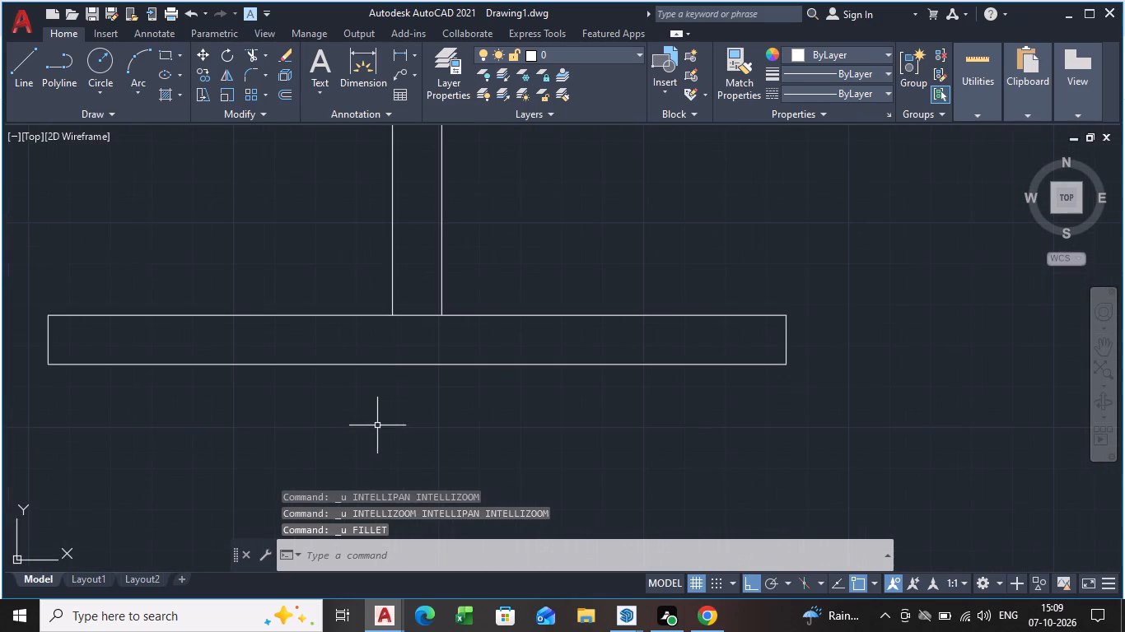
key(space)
Trim away the part of the lower flange's top edge that lies between the two web lines.
scroll(394, 350, down, 2)
middle_drag(388, 356, 382, 351)
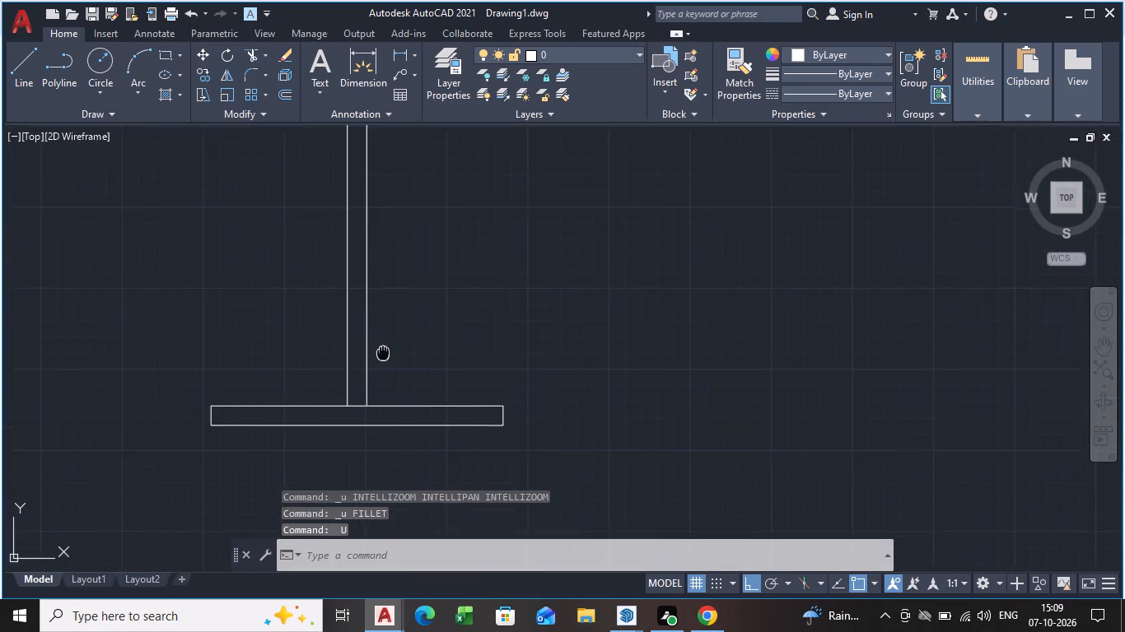
middle_drag(382, 351, 382, 309)
scroll(361, 342, up, 3)
key(t)
key(r)
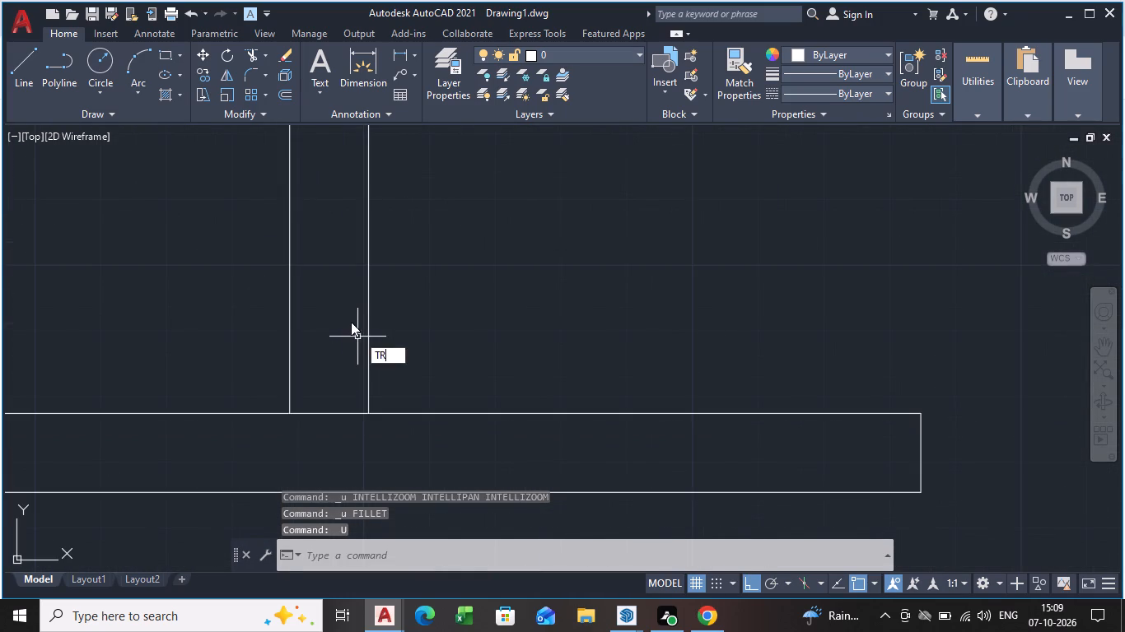
key(Return)
key(Return)
drag(343, 379, 332, 439)
Trim away the part of the upper flange's bottom edge between the web lines and end the Trim command.
scroll(338, 312, down, 3)
middle_drag(337, 331, 302, 532)
scroll(355, 211, down, 1)
middle_drag(351, 238, 392, 469)
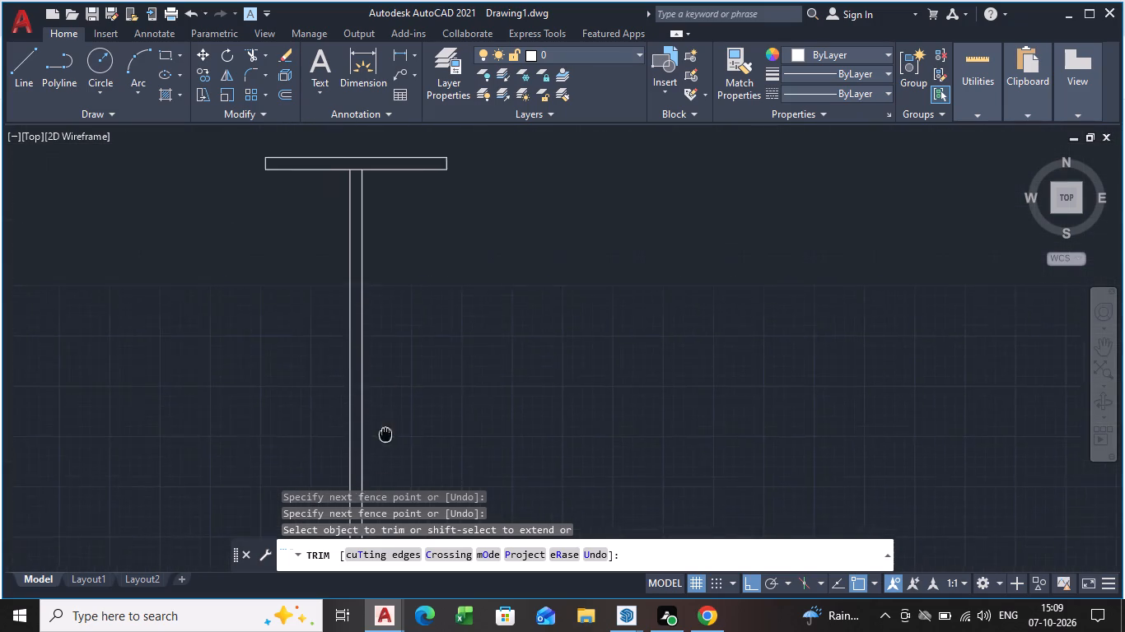
middle_drag(392, 469, 392, 496)
scroll(320, 243, up, 6)
scroll(575, 219, down, 3)
middle_drag(575, 223, 399, 249)
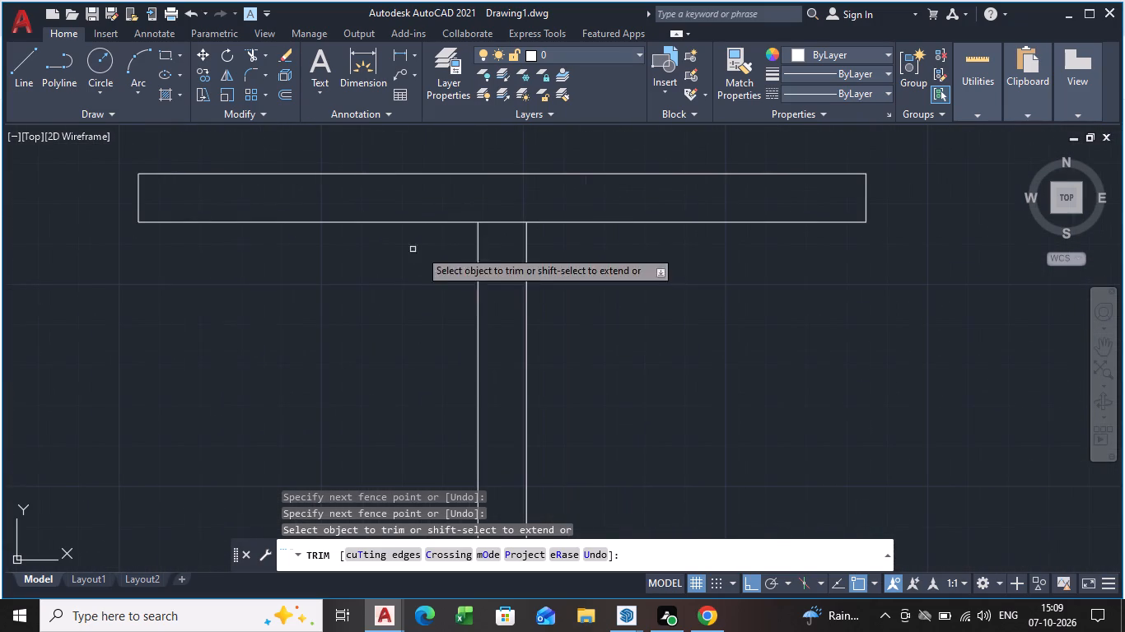
drag(497, 204, 494, 264)
scroll(478, 325, down, 4)
middle_drag(476, 325, 424, 186)
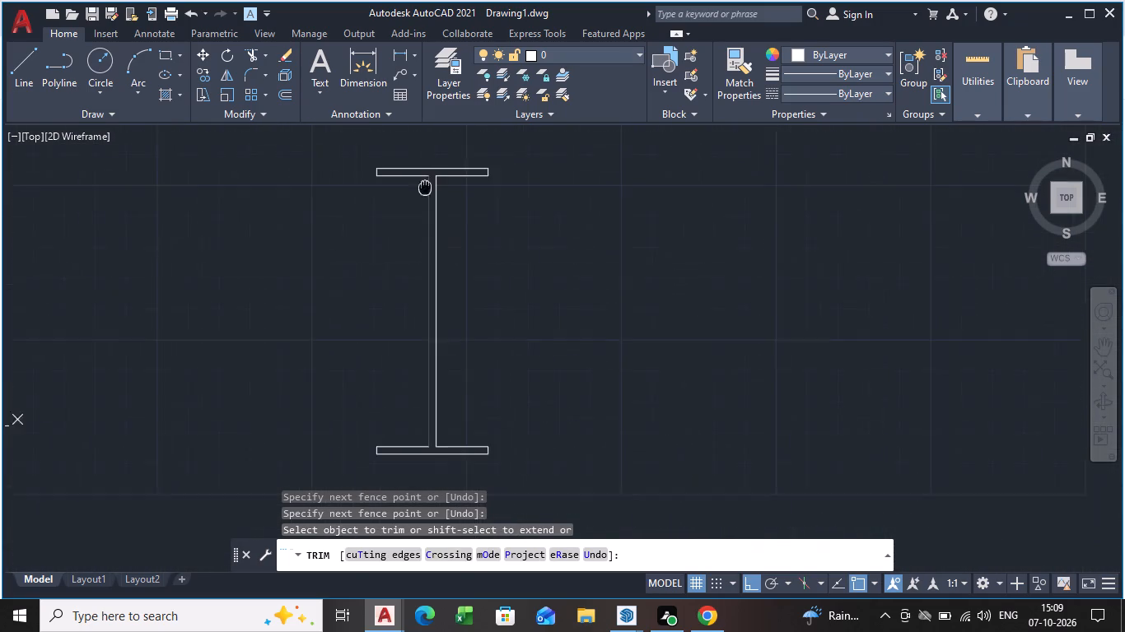
middle_drag(424, 186, 424, 185)
scroll(400, 438, up, 5)
key(Escape)
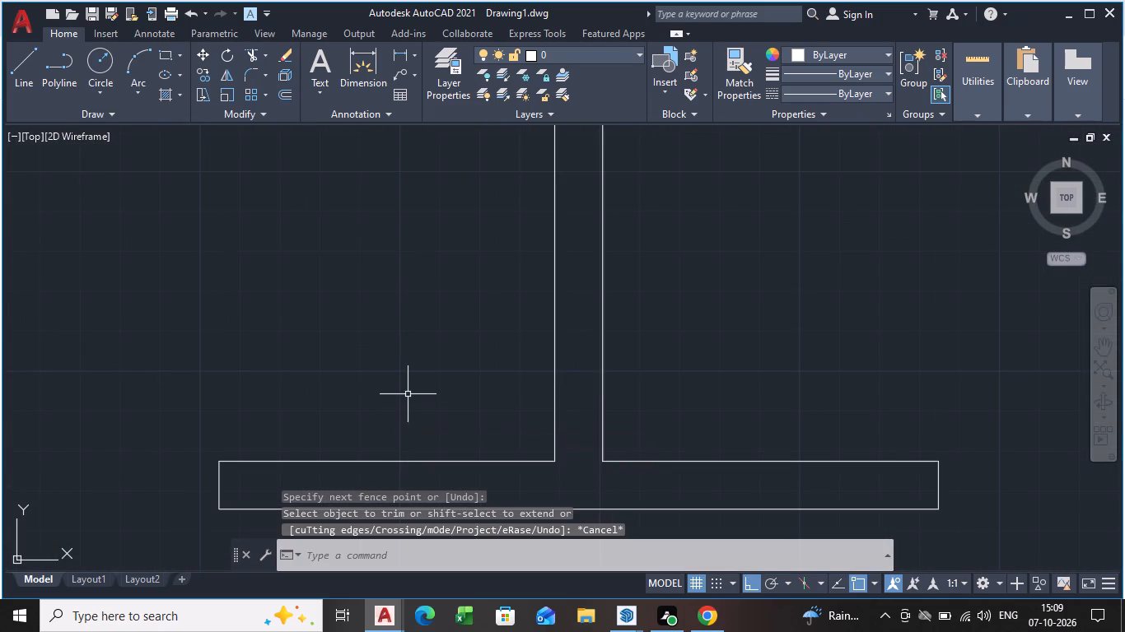
Apply a zero-radius Fillet between the left web line and the lower flange's top edge.
key(f)
click(495, 435)
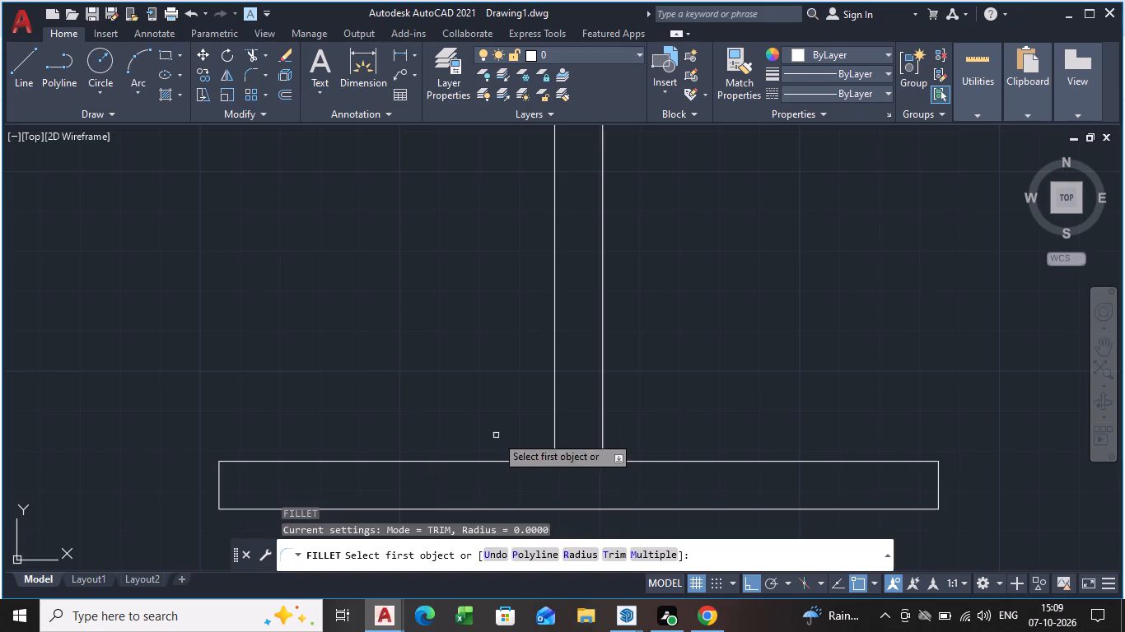
click(553, 426)
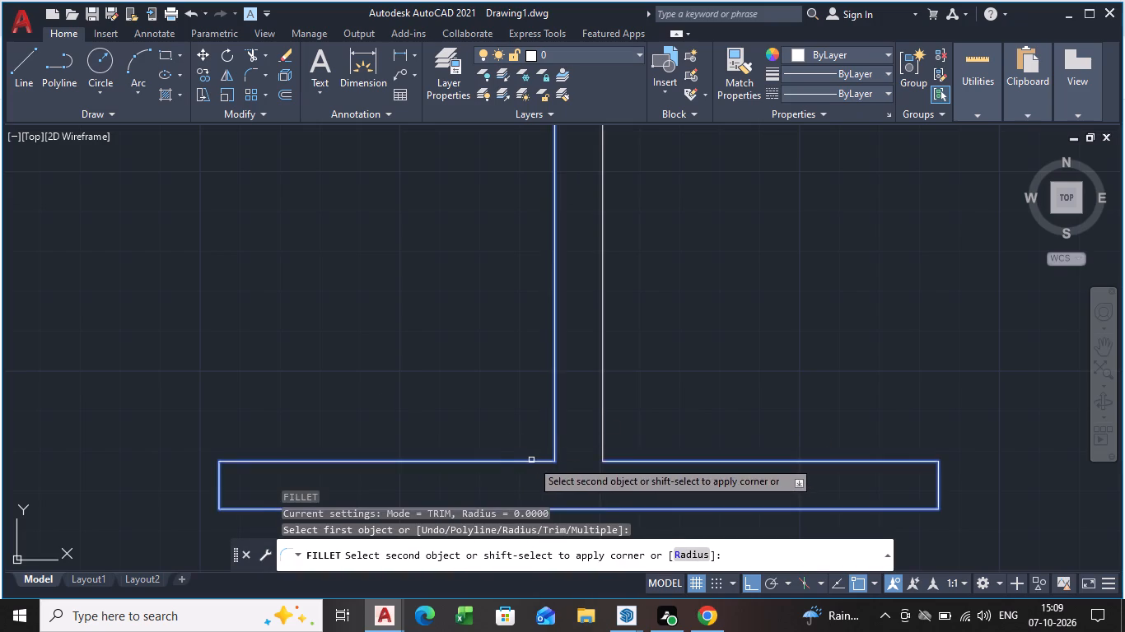
click(531, 460)
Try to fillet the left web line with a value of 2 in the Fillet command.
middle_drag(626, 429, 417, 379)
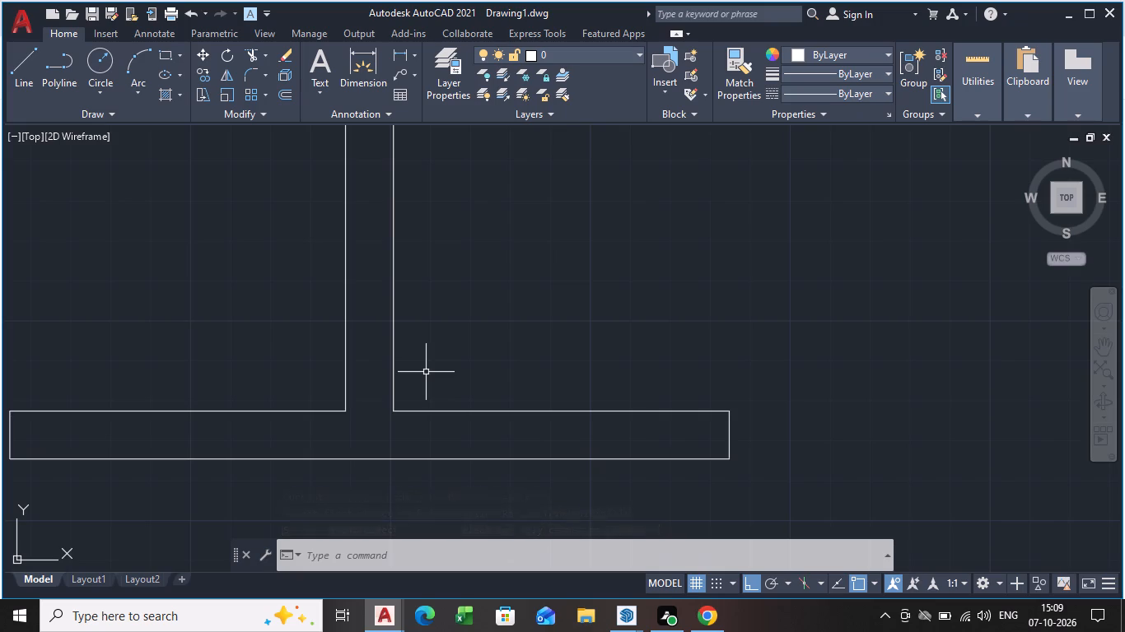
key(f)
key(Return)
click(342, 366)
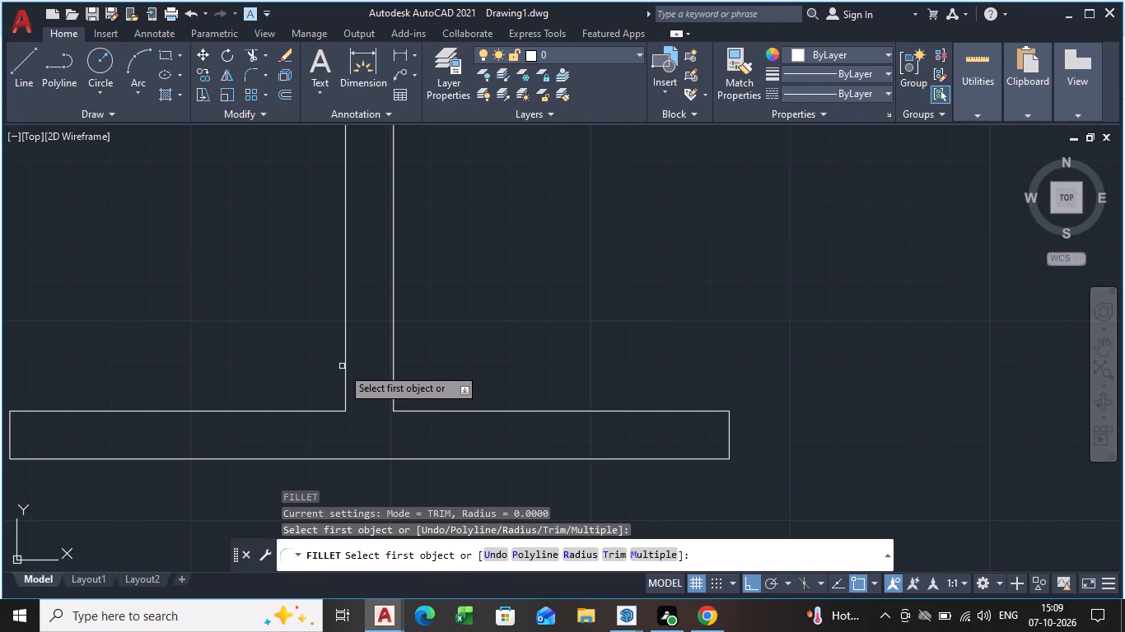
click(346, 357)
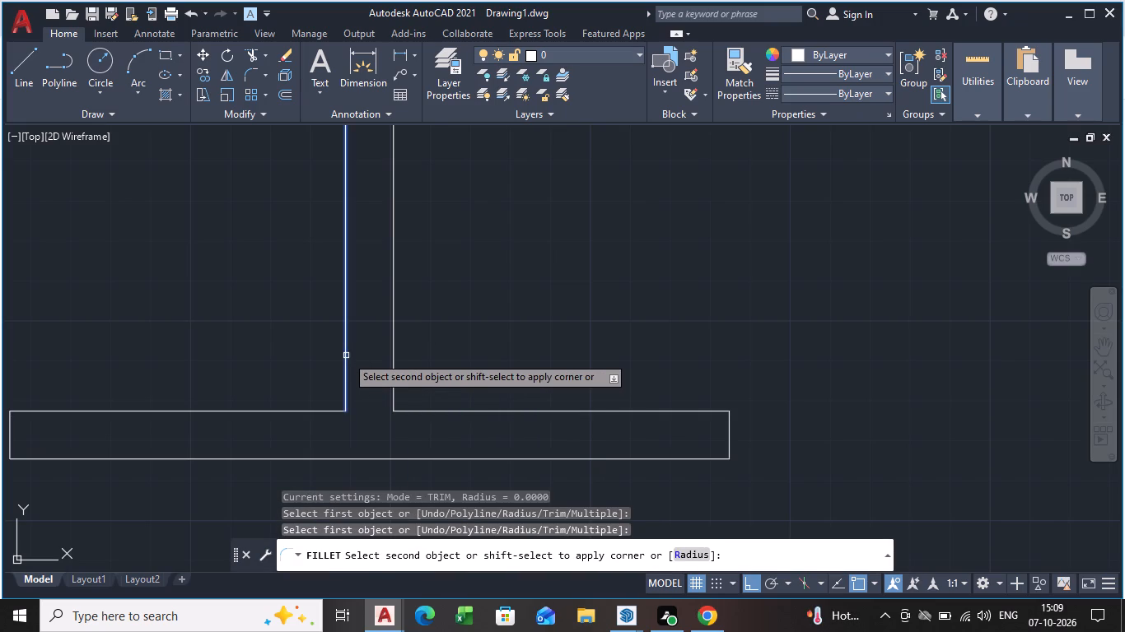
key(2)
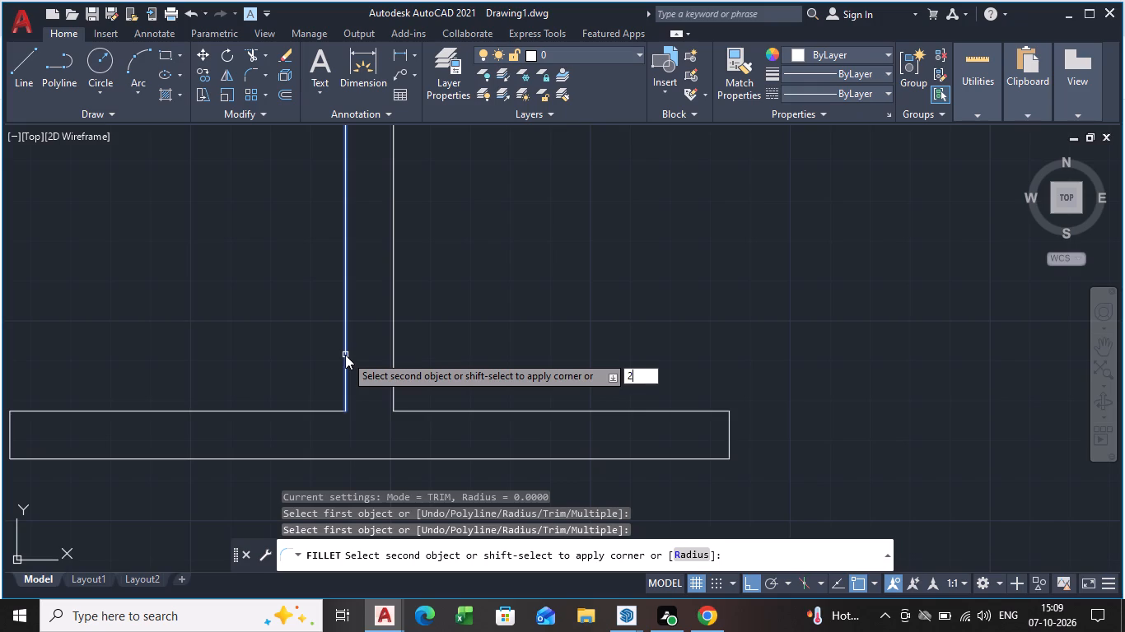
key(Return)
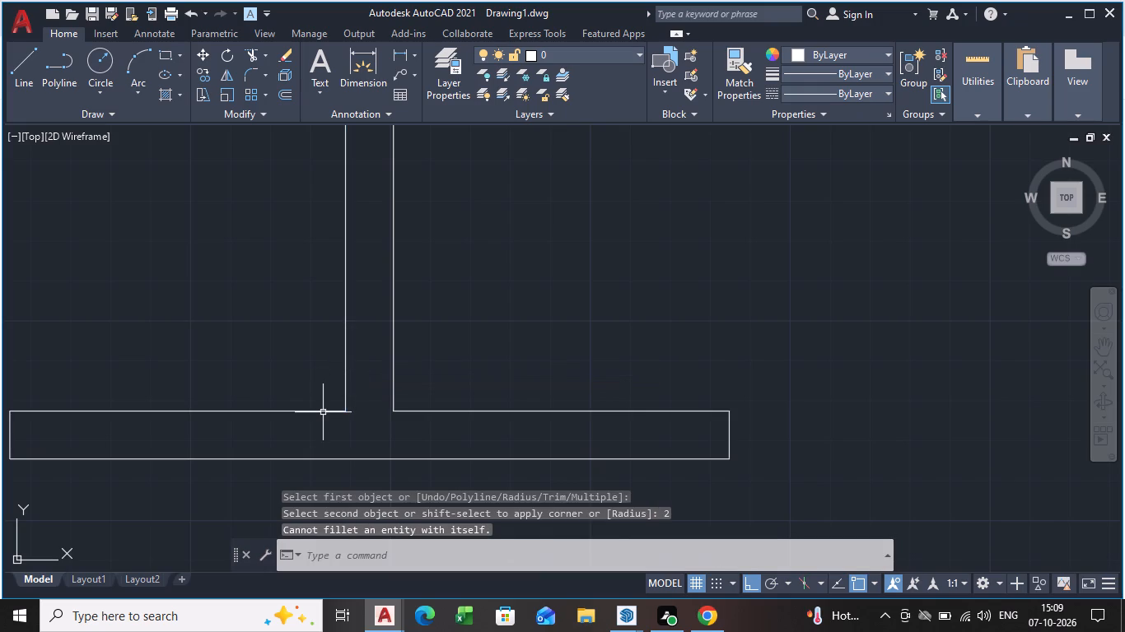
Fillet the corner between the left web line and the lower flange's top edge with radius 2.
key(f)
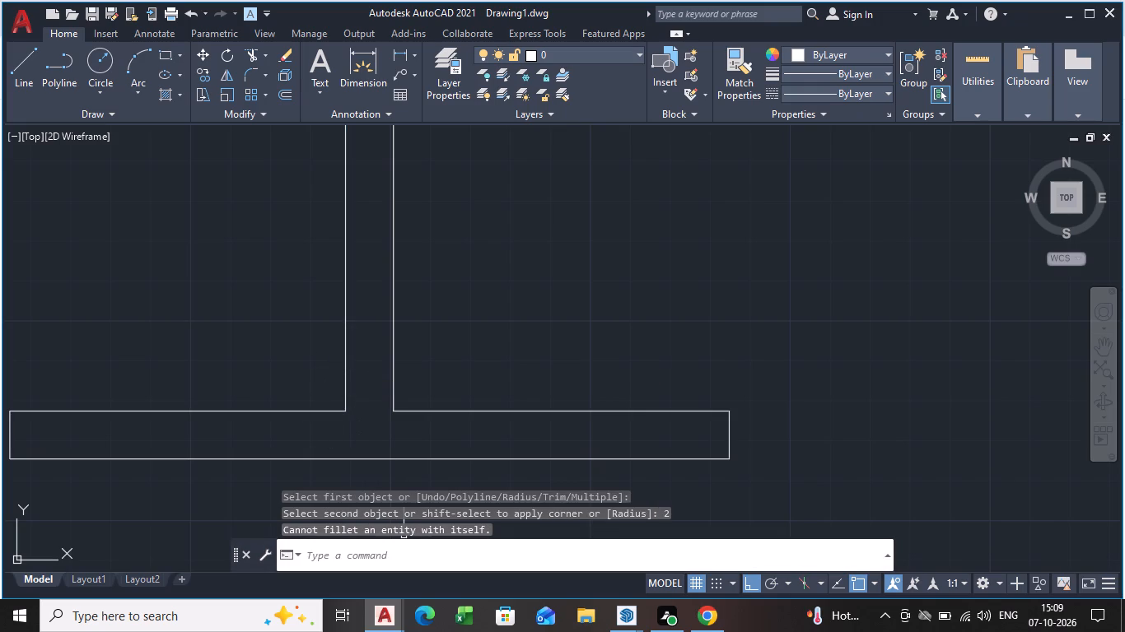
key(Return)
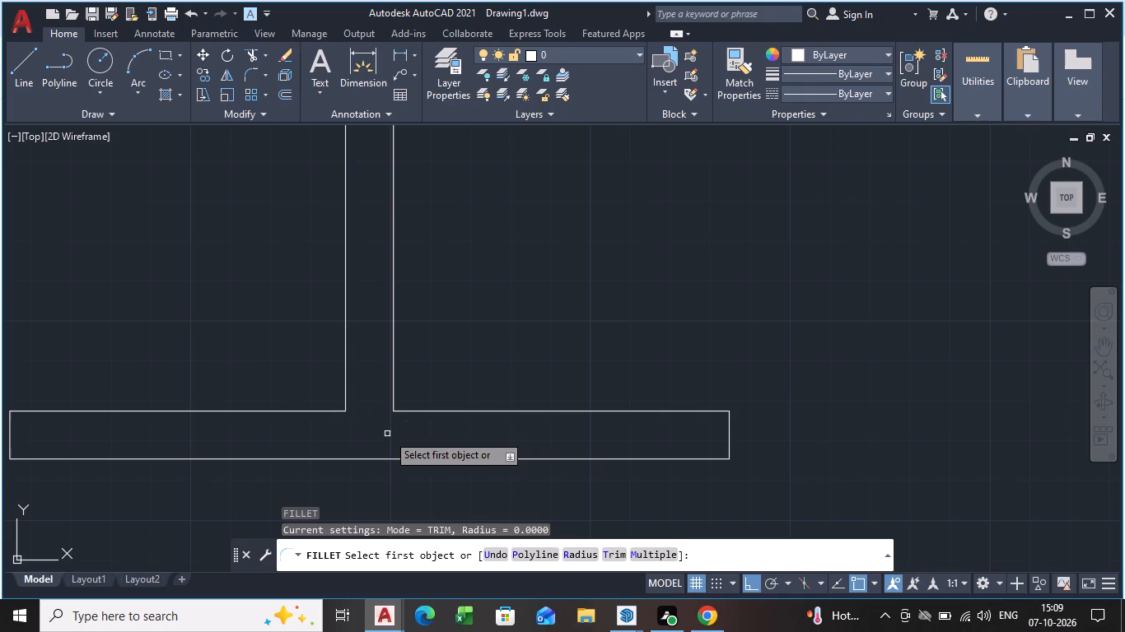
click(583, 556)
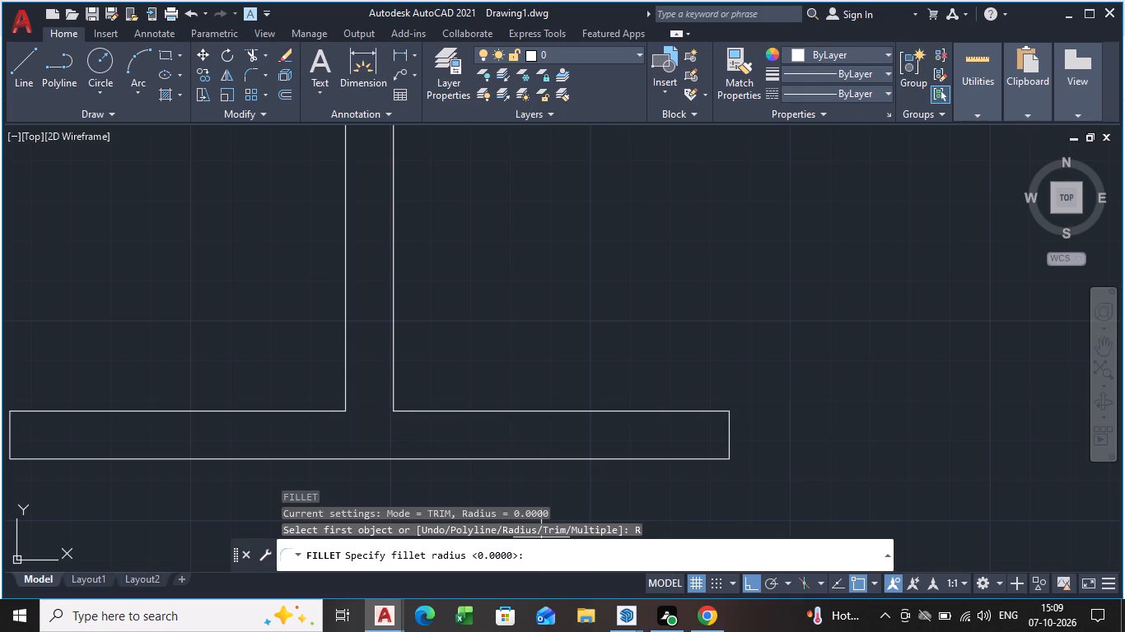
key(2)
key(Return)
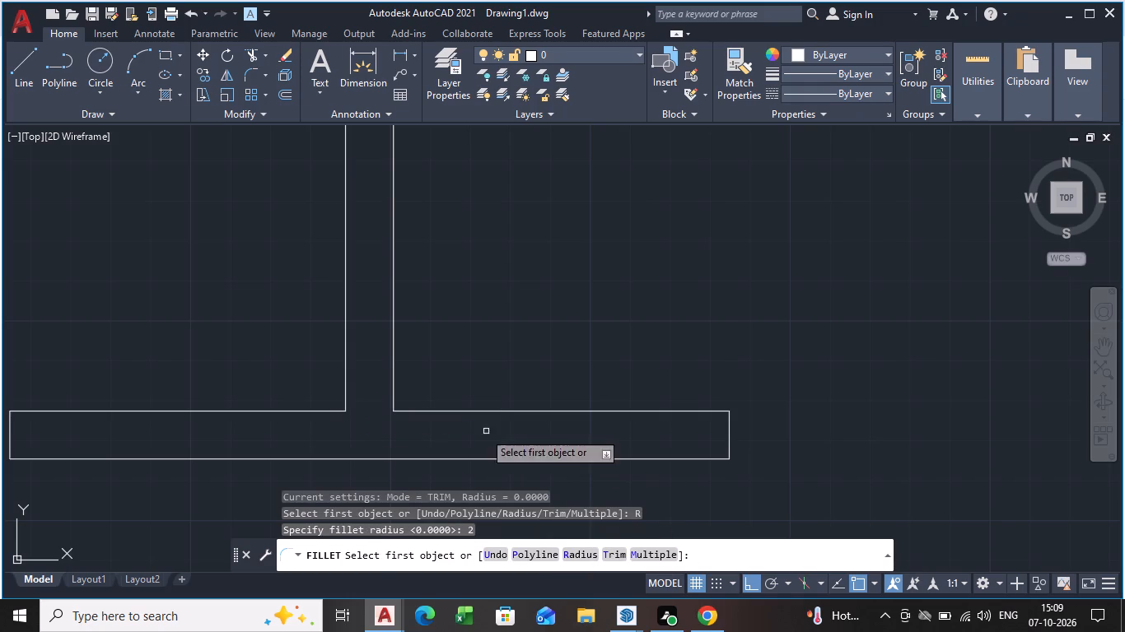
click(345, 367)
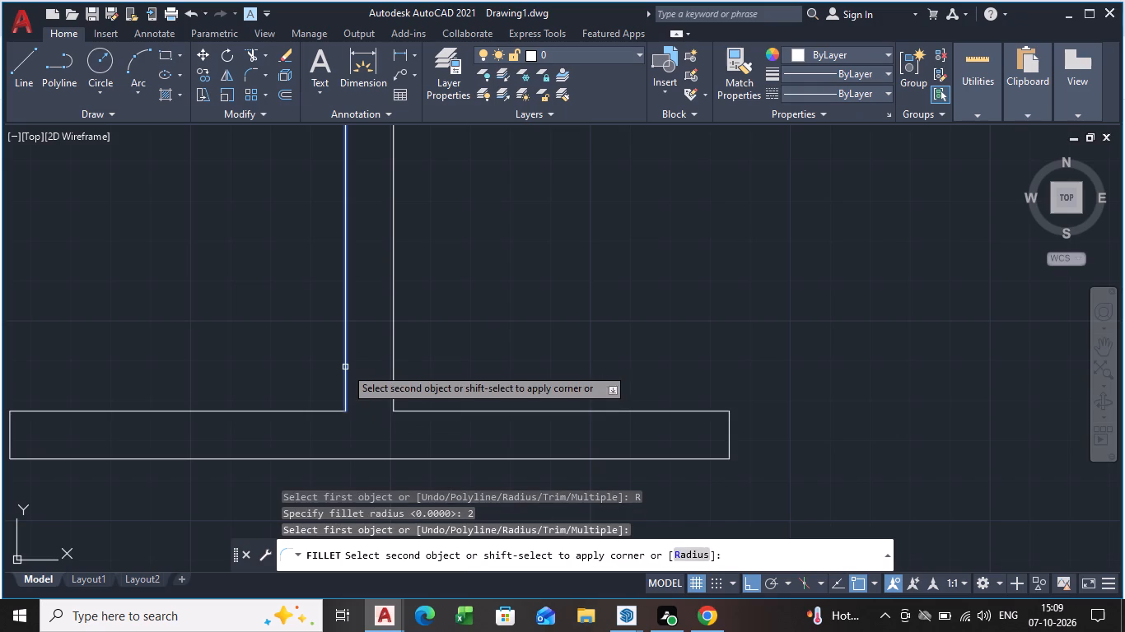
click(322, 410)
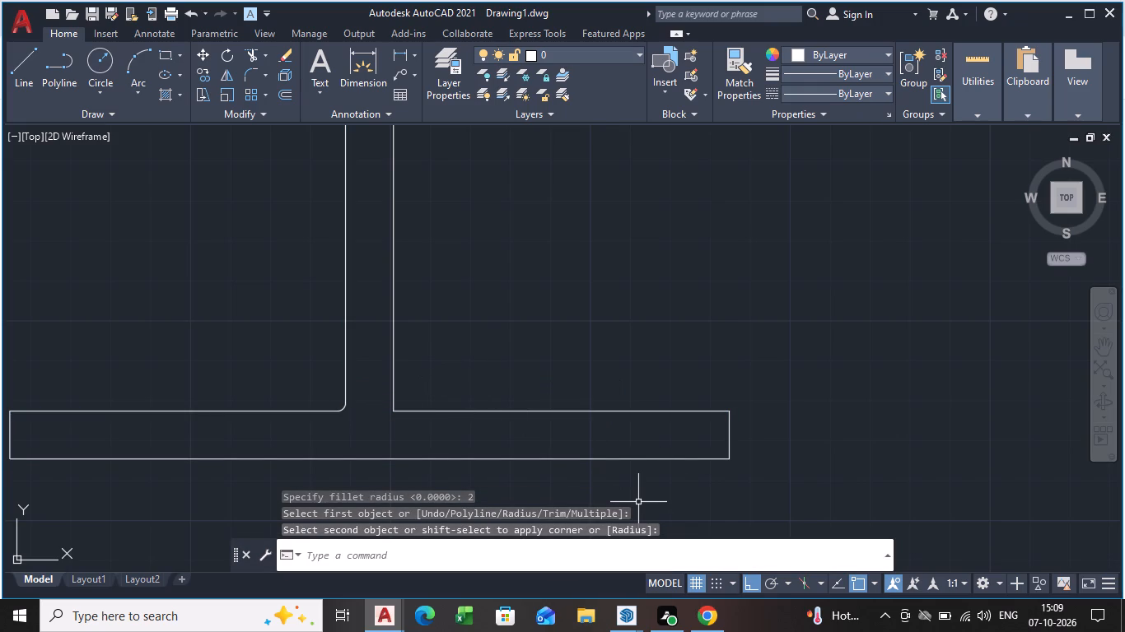
Fillet the corner between the left web line and the lower flange's top edge with radius 5.
key(f)
key(Return)
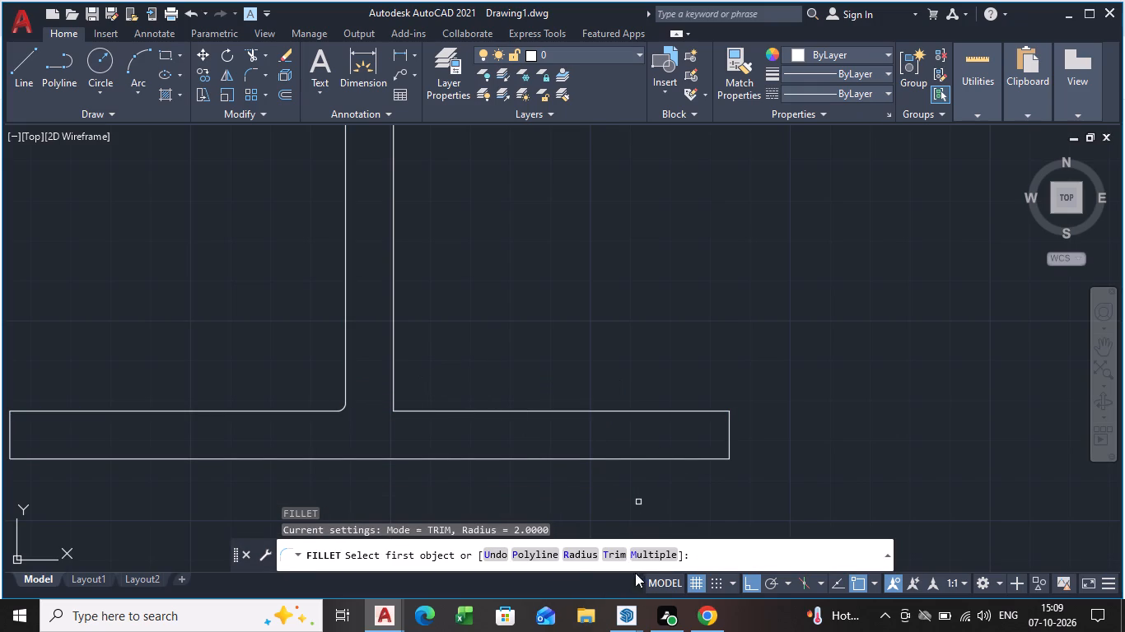
click(579, 555)
key(5)
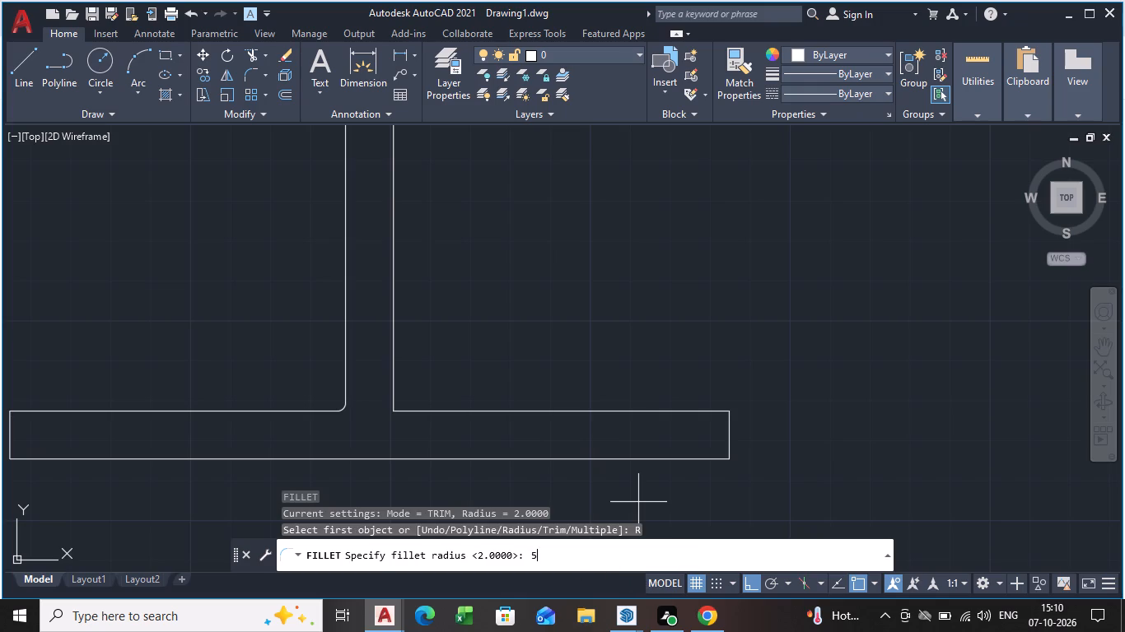
key(Return)
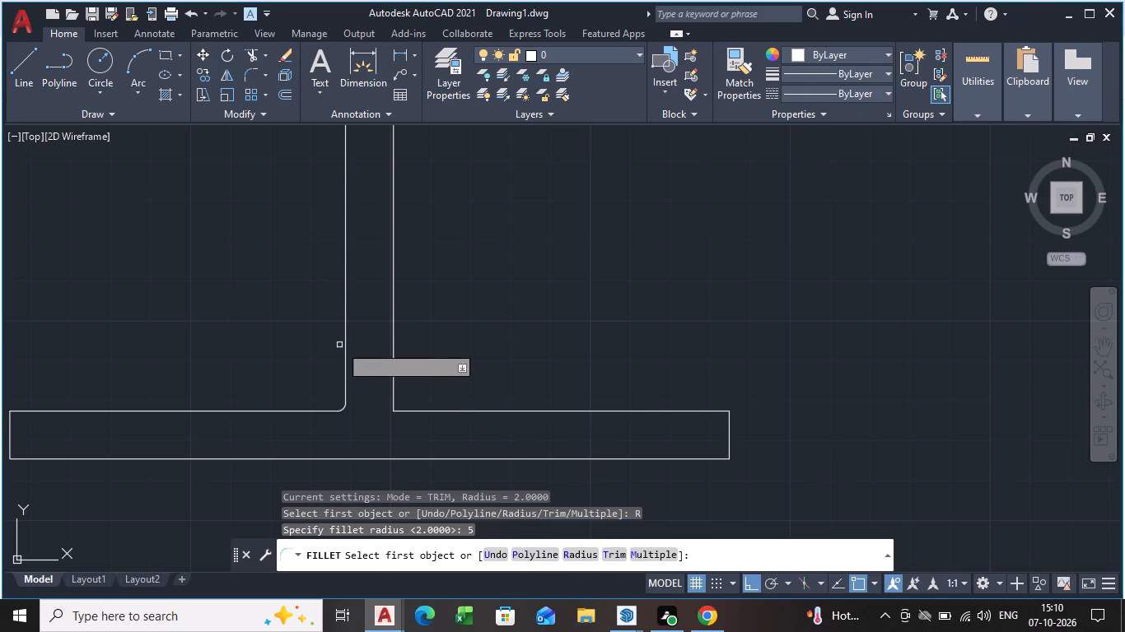
click(343, 342)
click(295, 413)
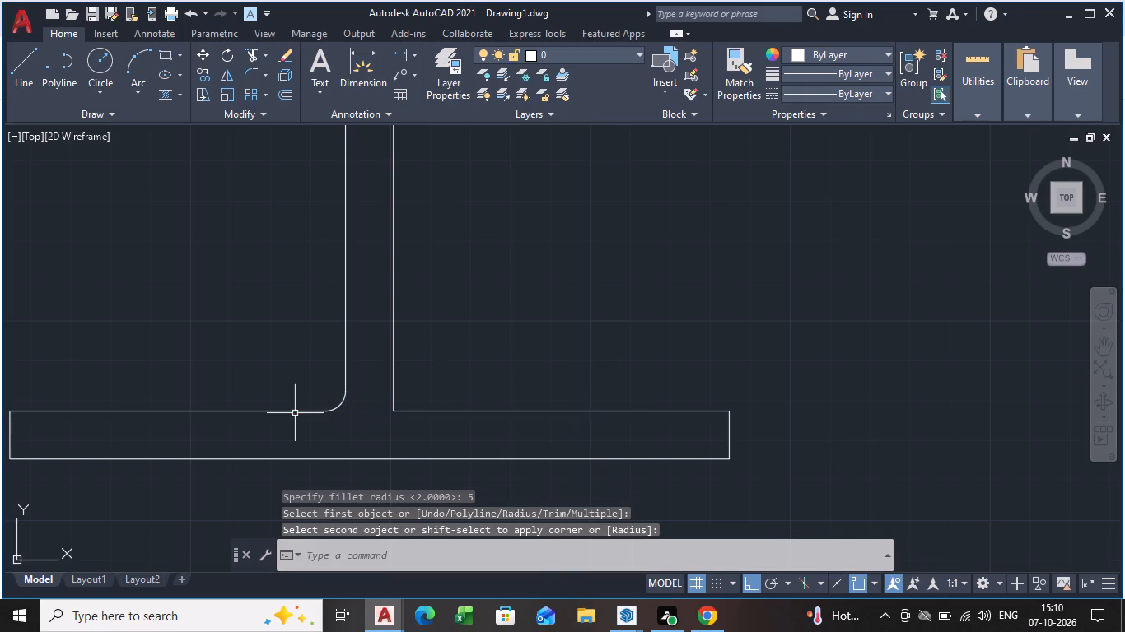
Fillet the corner between the right web line and the lower flange's top edge with radius 5.
key(Return)
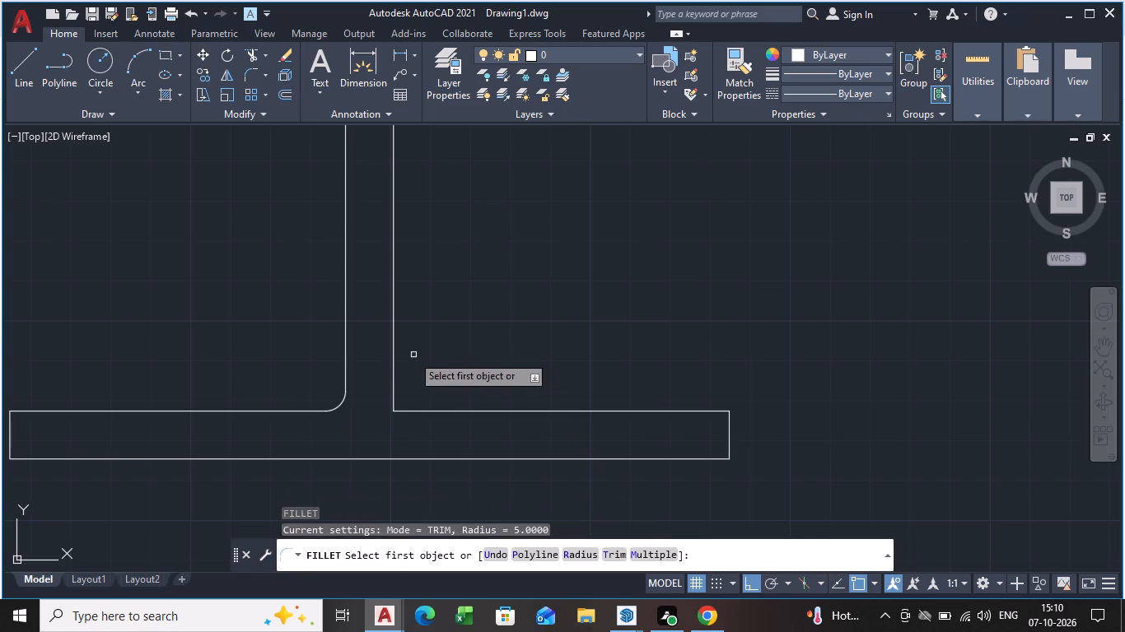
click(394, 346)
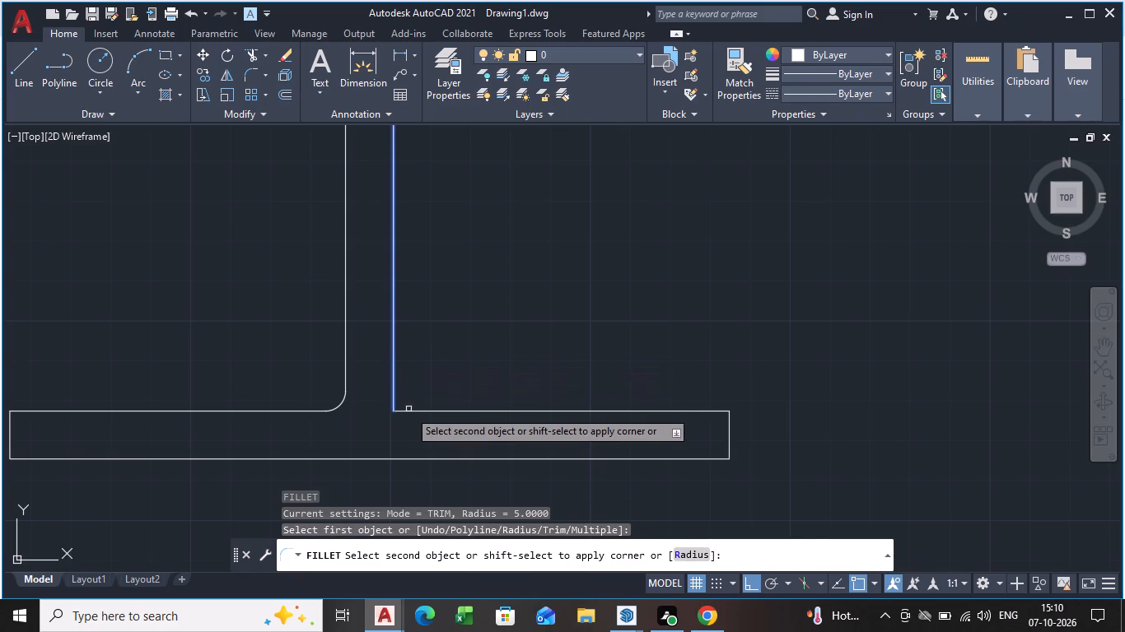
click(409, 414)
click(420, 411)
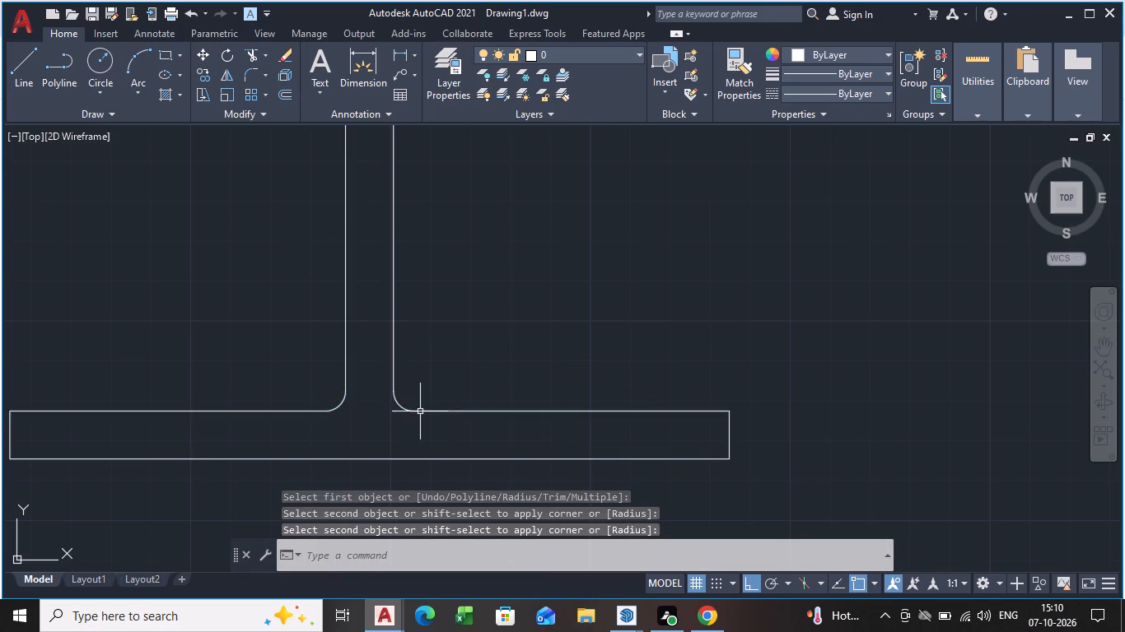
Fillet the lower flange's upper-left outer corner with radius 5.
scroll(465, 443, down, 2)
scroll(330, 460, up, 3)
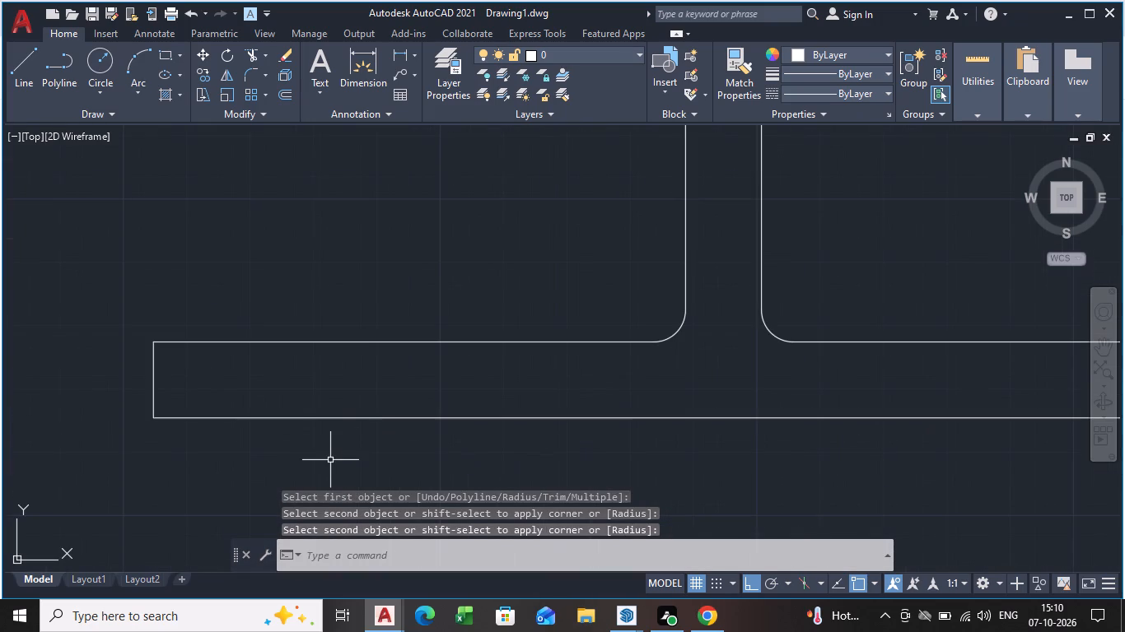
key(Return)
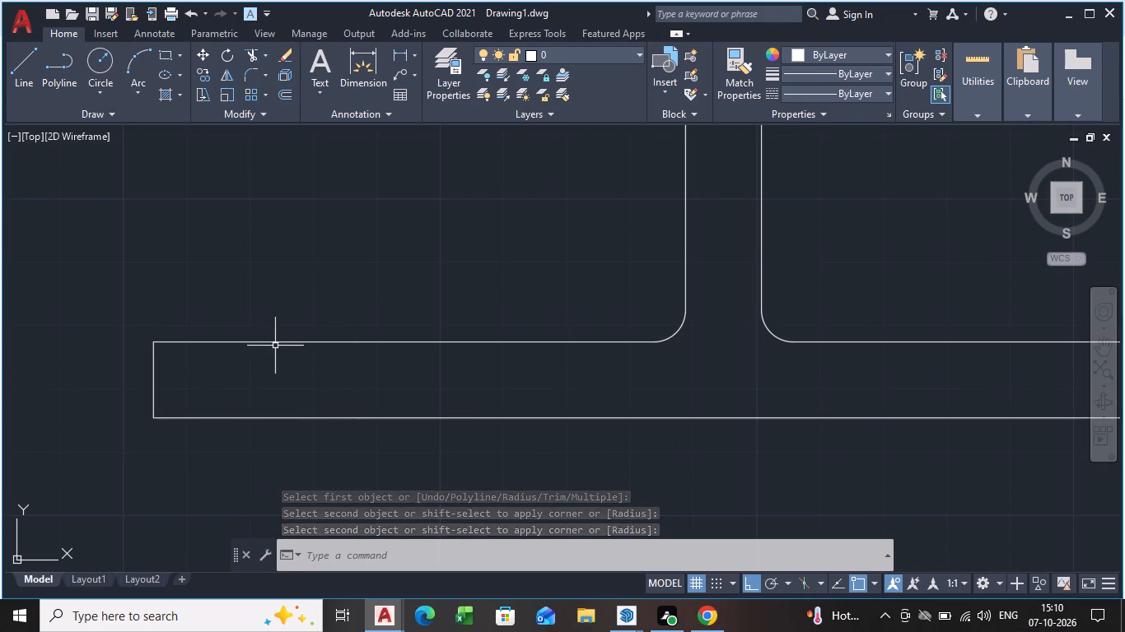
click(194, 343)
click(154, 393)
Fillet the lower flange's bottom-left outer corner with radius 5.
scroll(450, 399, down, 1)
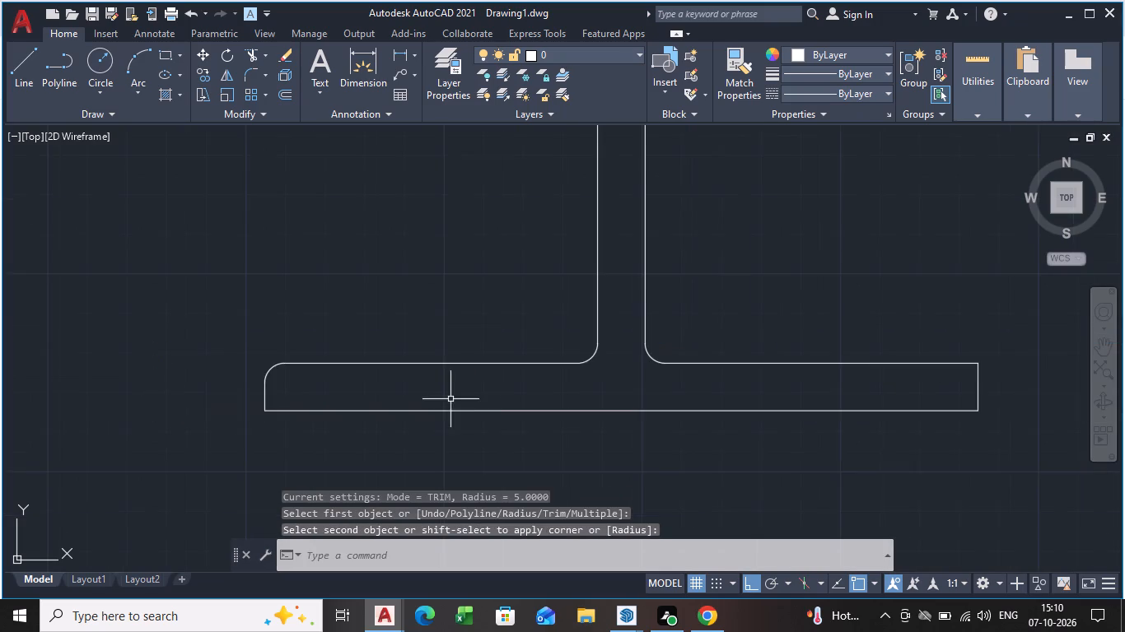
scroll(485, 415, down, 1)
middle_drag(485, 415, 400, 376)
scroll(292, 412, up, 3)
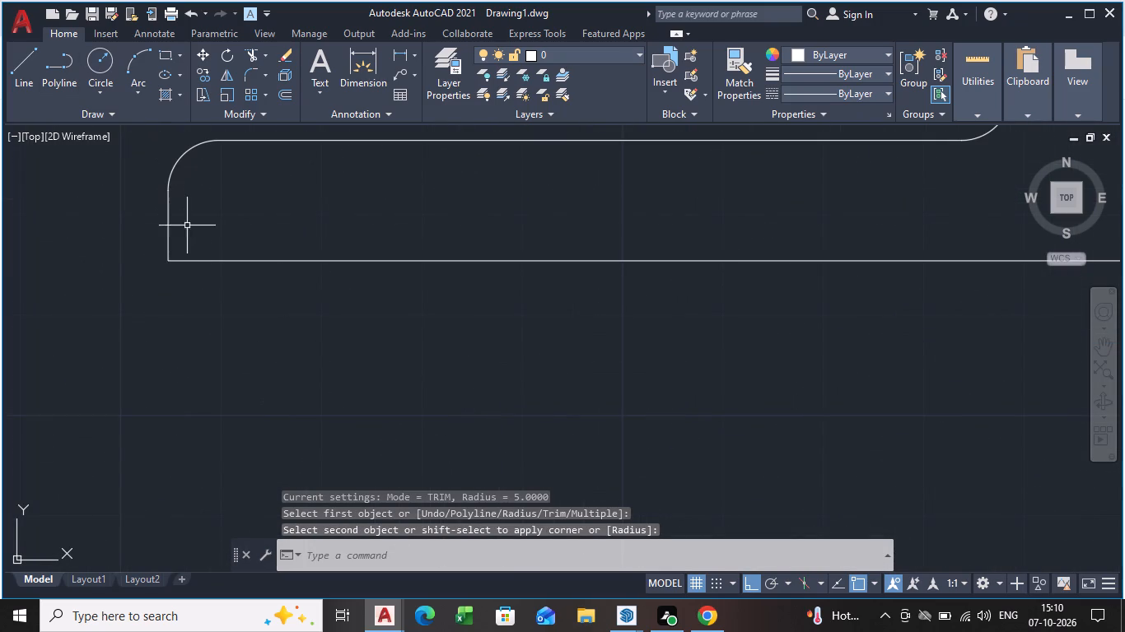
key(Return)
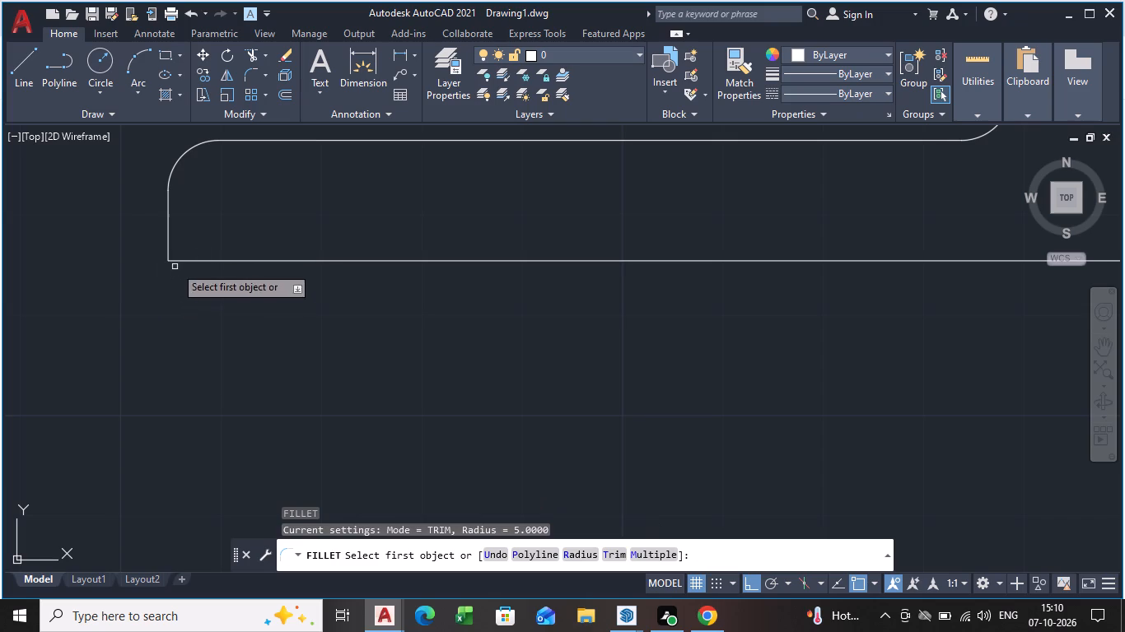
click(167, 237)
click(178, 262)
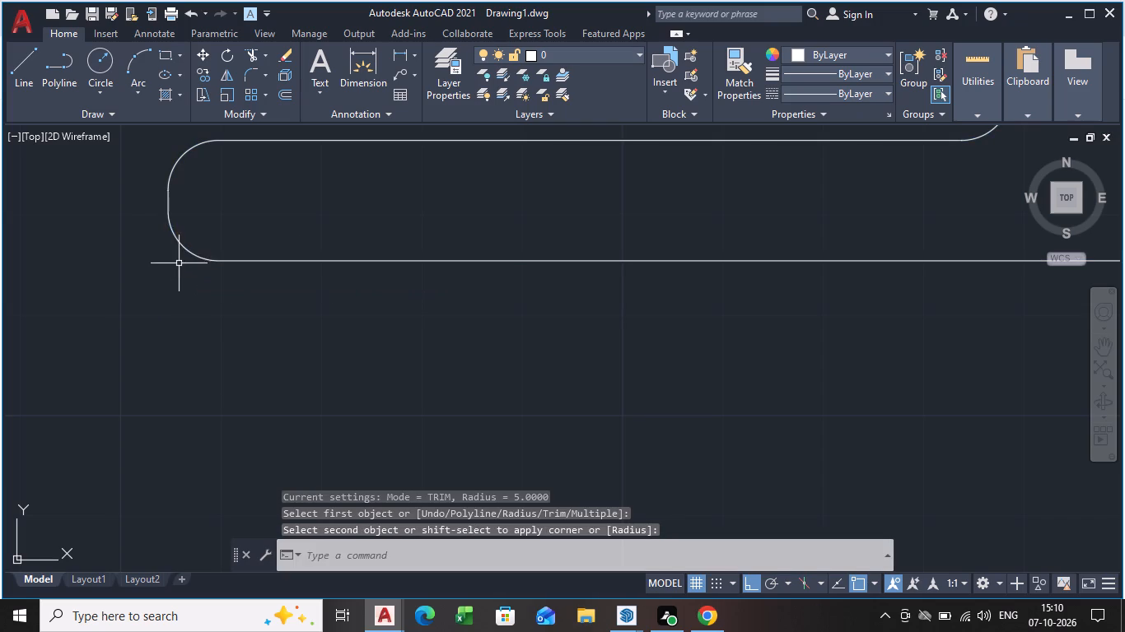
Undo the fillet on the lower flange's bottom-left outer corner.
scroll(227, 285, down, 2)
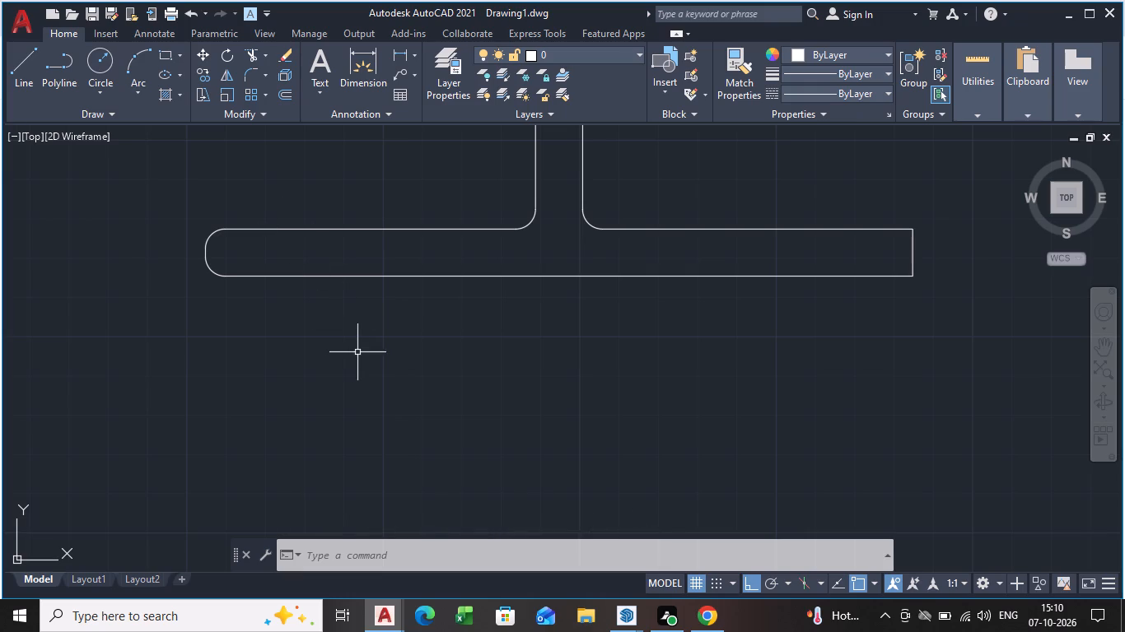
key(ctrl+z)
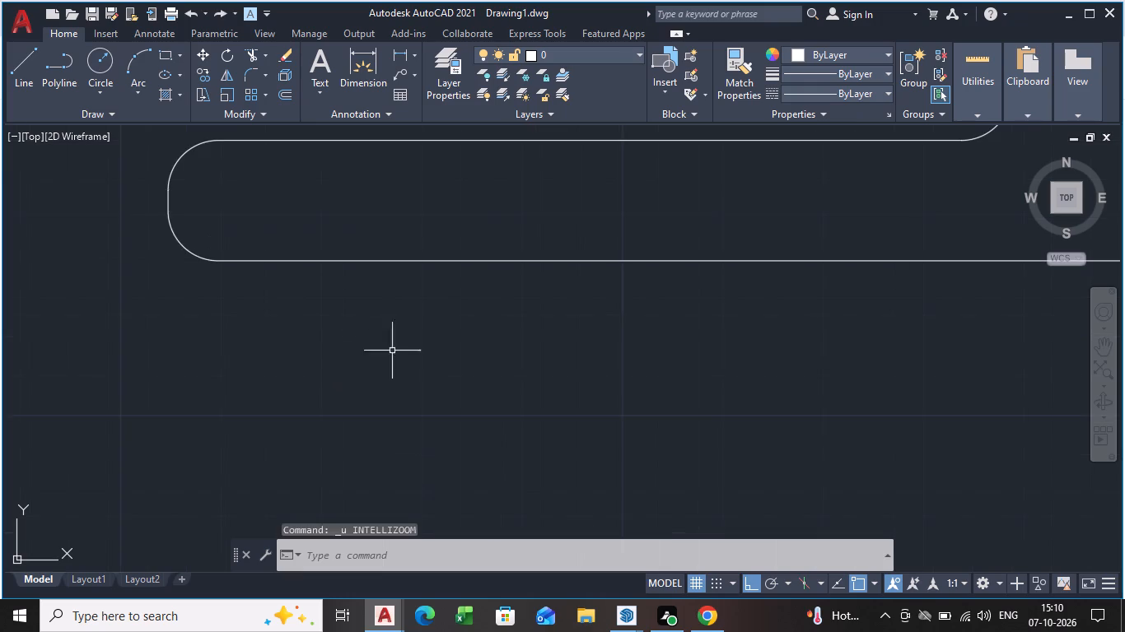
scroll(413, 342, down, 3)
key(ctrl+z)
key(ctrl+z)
Fillet the lower flange's upper-right outer corner with radius 5.
scroll(464, 320, down, 3)
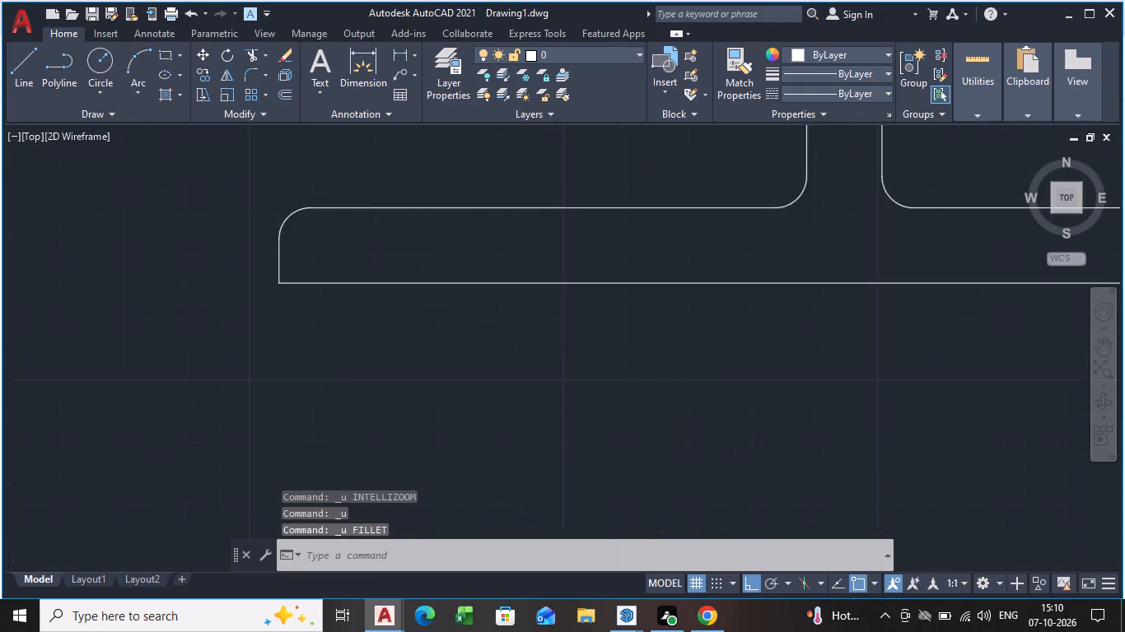
middle_drag(467, 320, 83, 300)
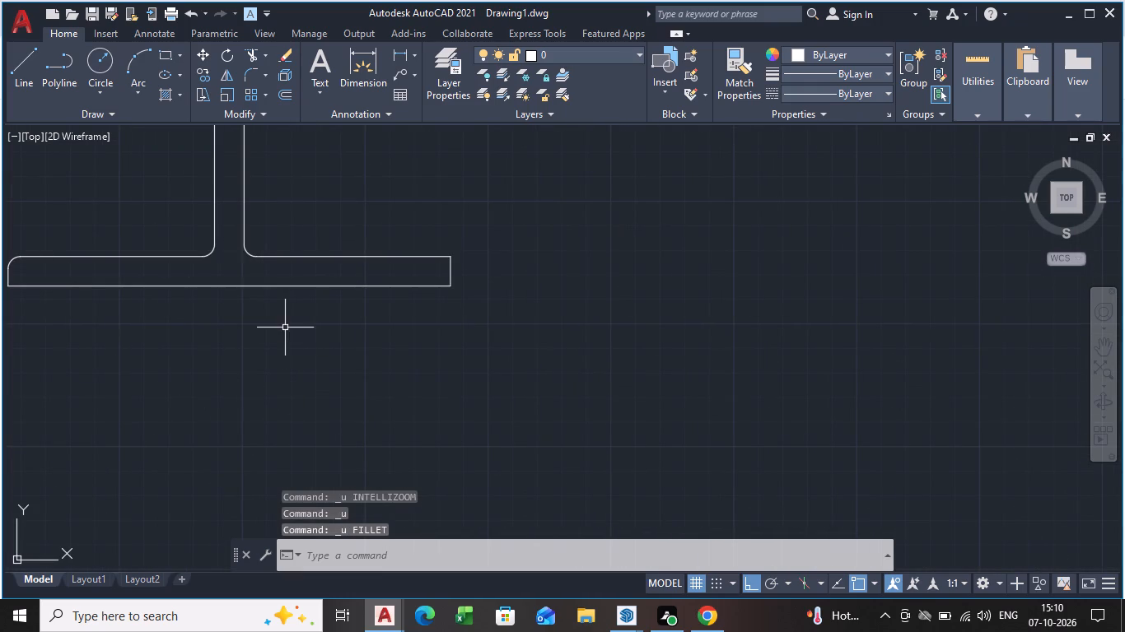
key(f)
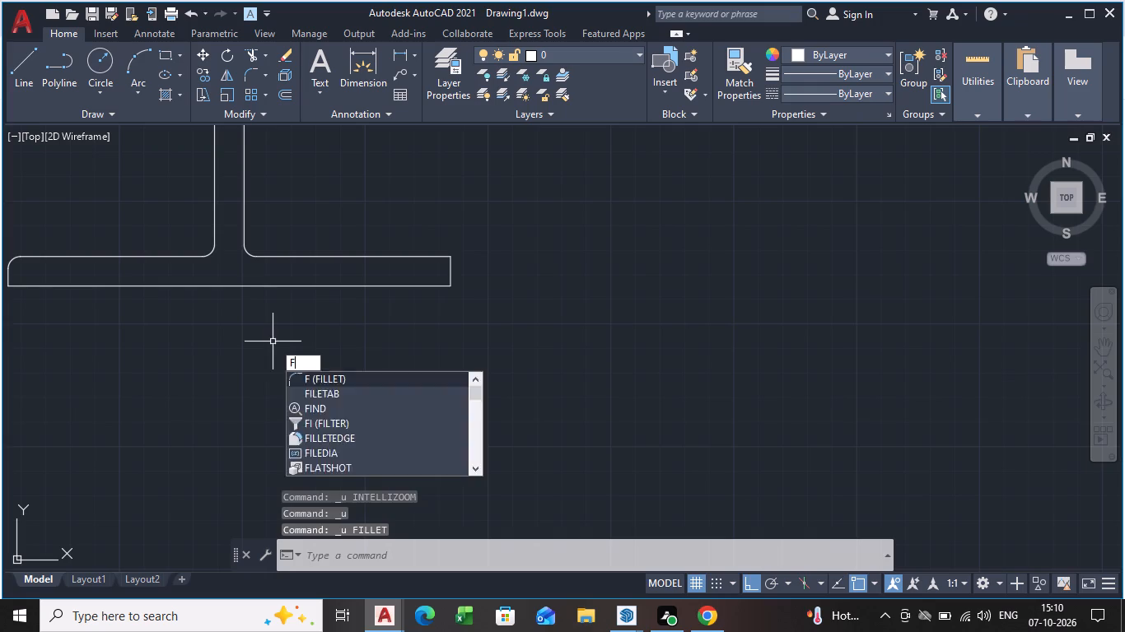
key(Return)
scroll(285, 301, up, 1)
middle_drag(375, 300, 345, 328)
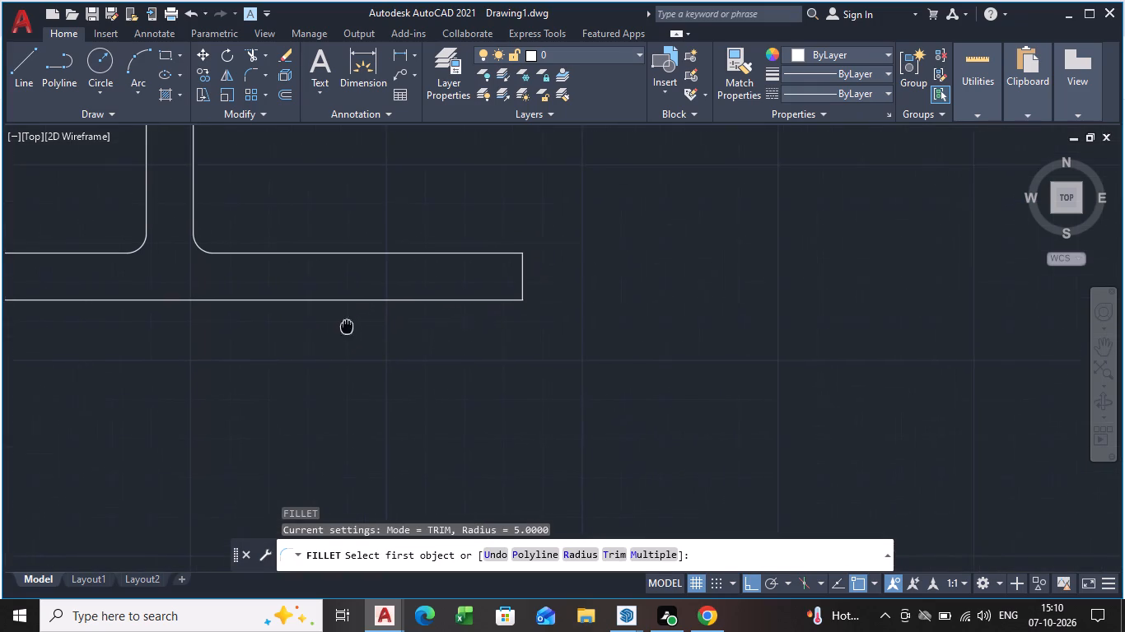
middle_drag(345, 328, 334, 338)
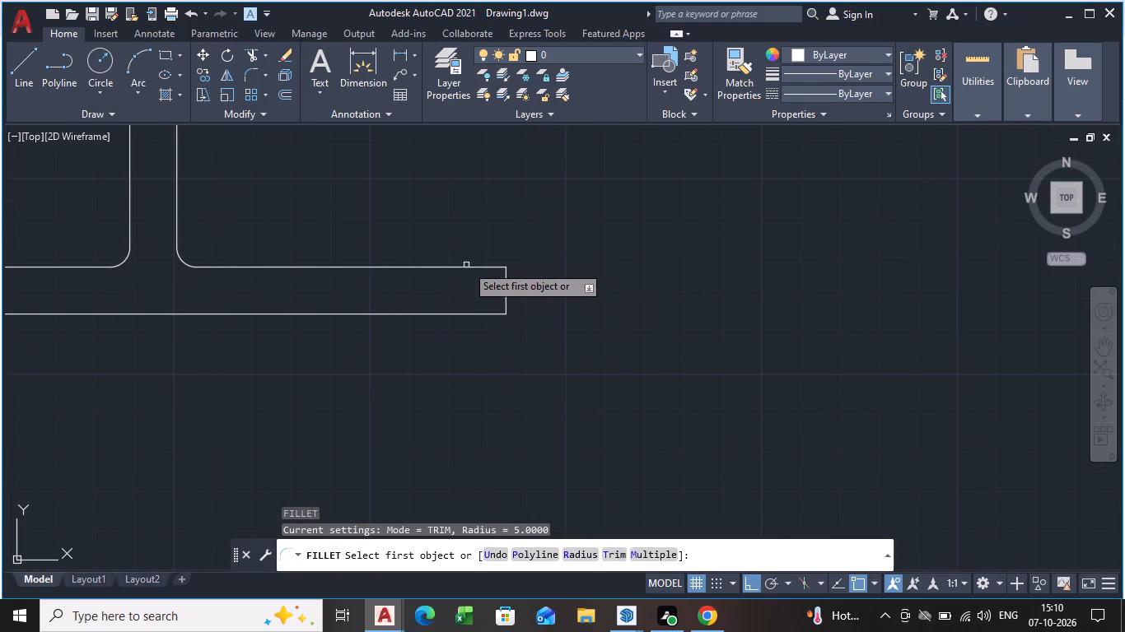
click(464, 267)
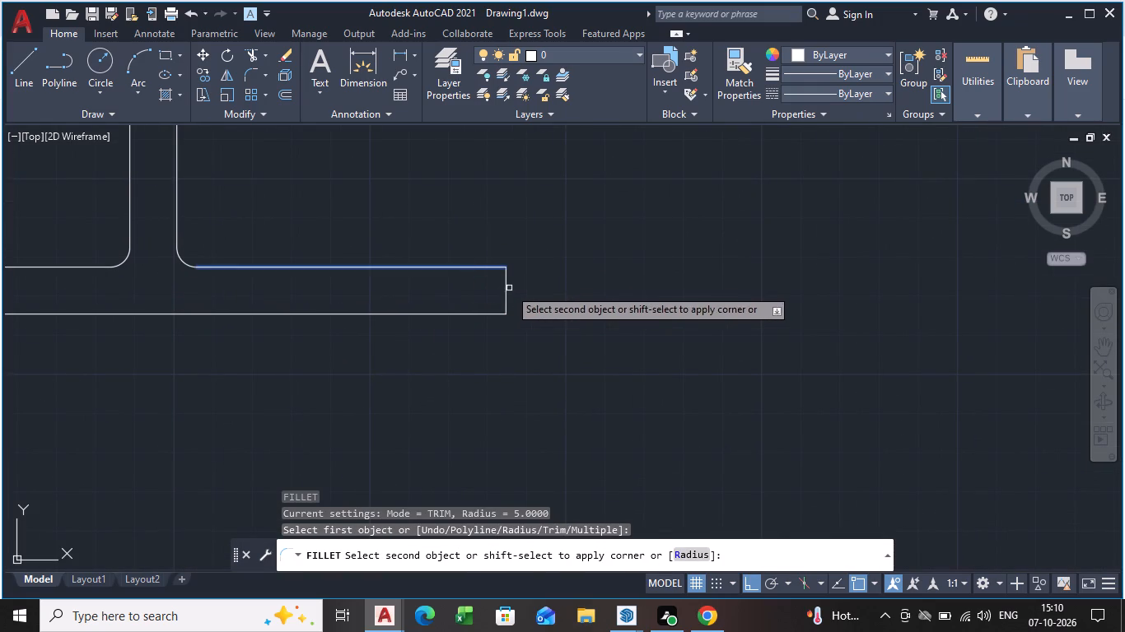
click(506, 293)
scroll(208, 318, down, 2)
middle_drag(211, 315, 272, 467)
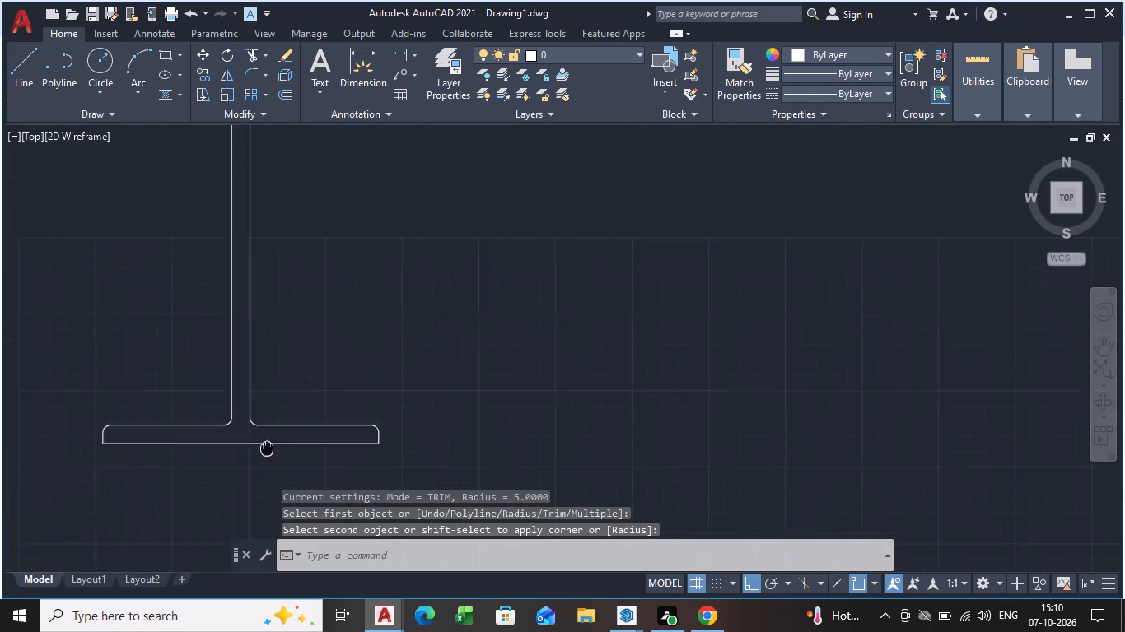
Fillet the upper flange's lower-left outer corner with radius 5.
middle_drag(272, 467, 305, 527)
scroll(294, 332, down, 1)
middle_drag(279, 342, 279, 374)
scroll(279, 439, up, 3)
middle_drag(275, 432, 241, 340)
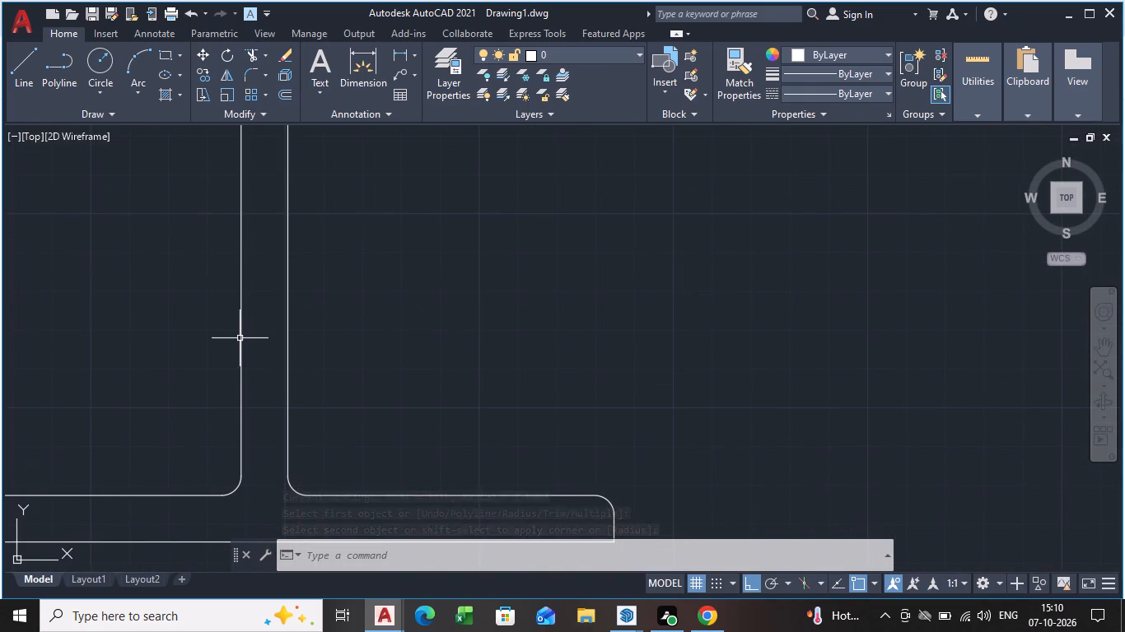
scroll(240, 329, down, 3)
middle_drag(236, 392, 231, 602)
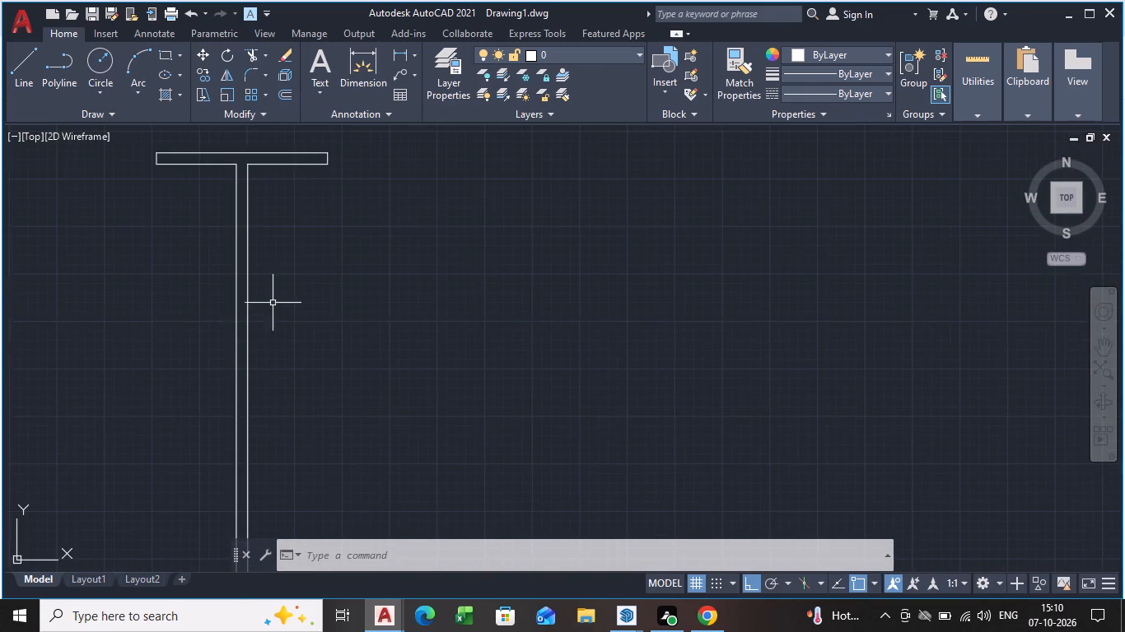
middle_drag(265, 314, 250, 392)
scroll(222, 267, up, 3)
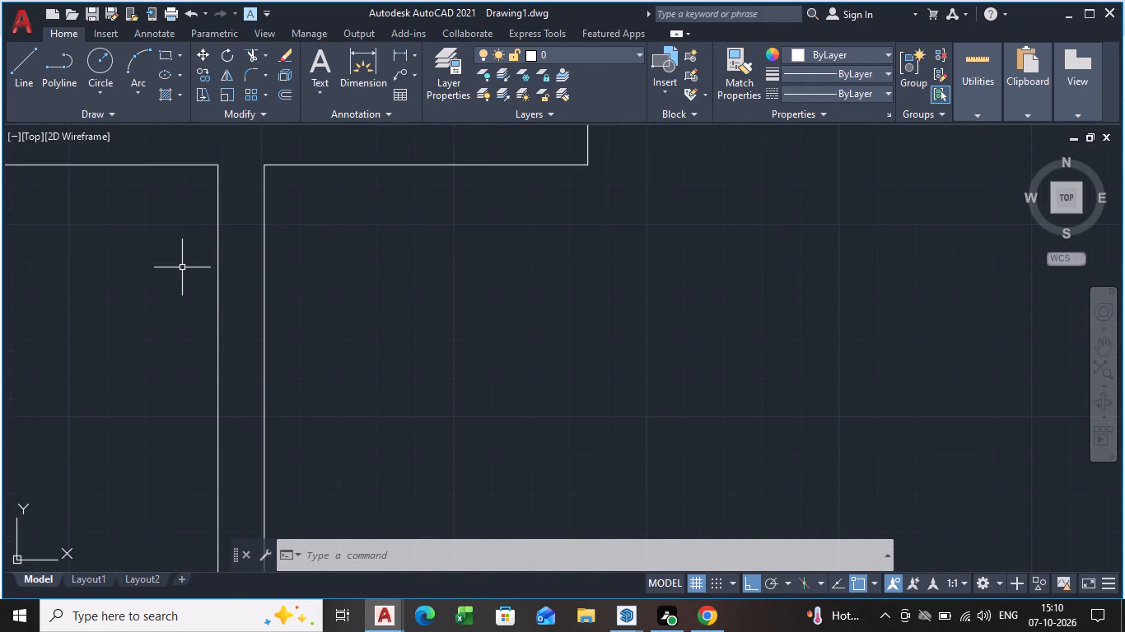
key(g)
key(BackSpace)
key(f)
key(Return)
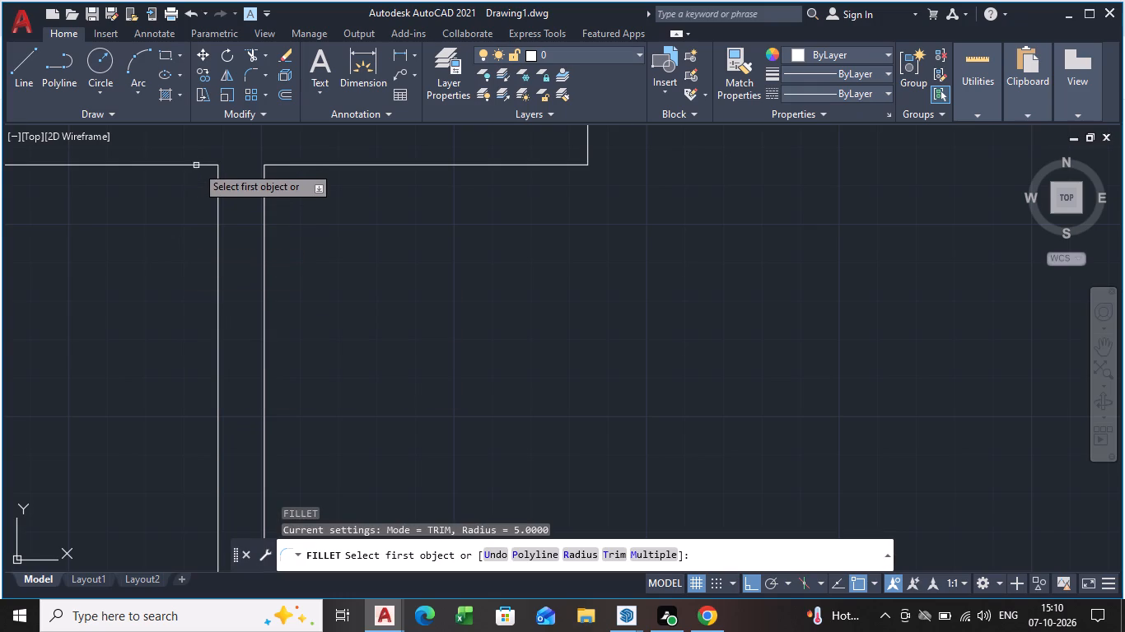
scroll(196, 167, down, 2)
middle_drag(199, 188, 269, 300)
scroll(160, 273, up, 3)
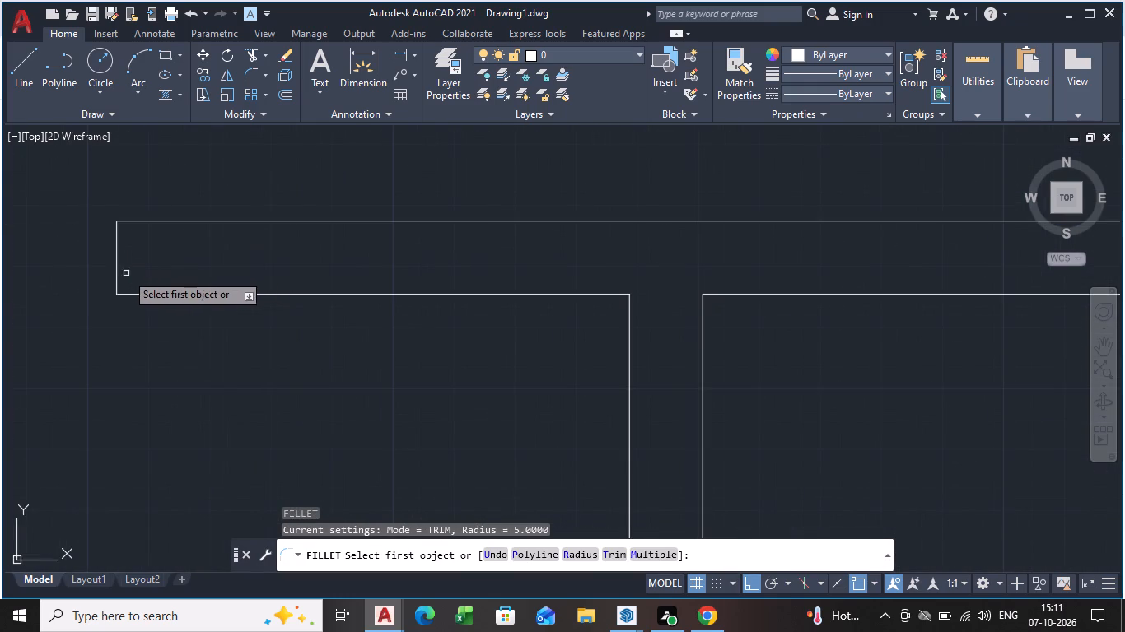
click(118, 278)
click(127, 295)
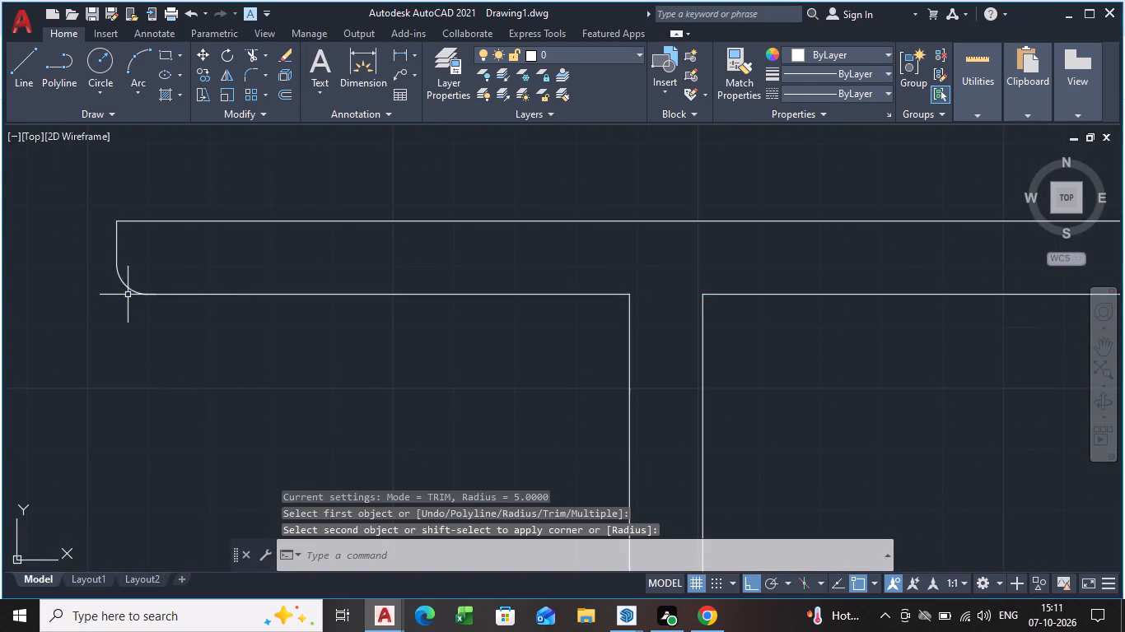
Fillet the upper flange's lower-right outer corner with radius 5.
scroll(243, 326, down, 3)
middle_drag(247, 328, 0, 272)
scroll(222, 257, up, 3)
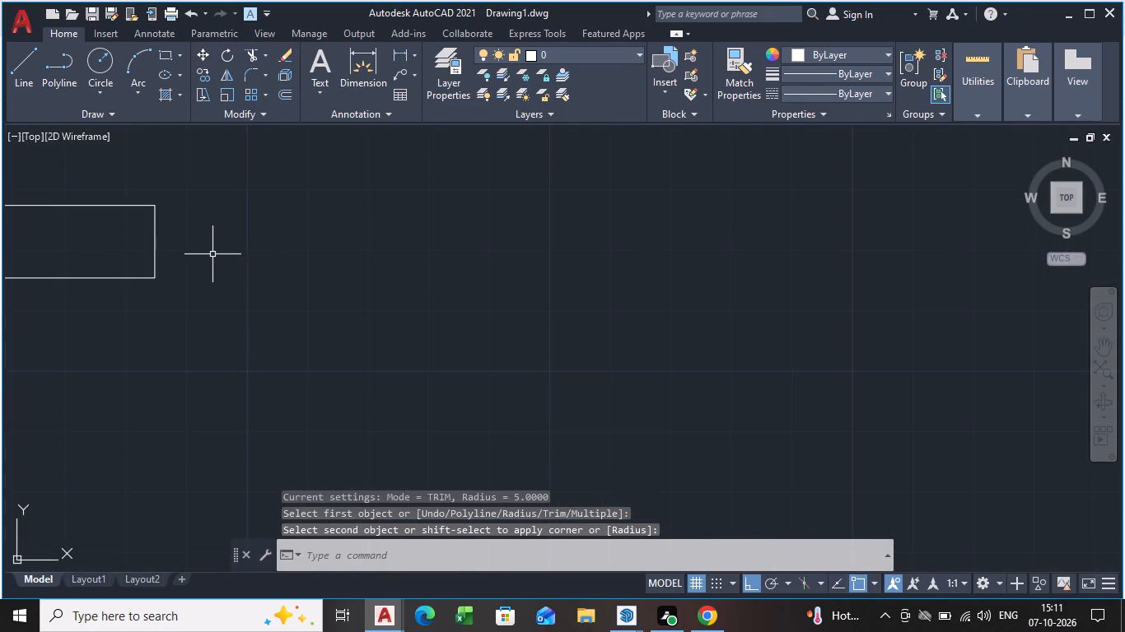
key(Return)
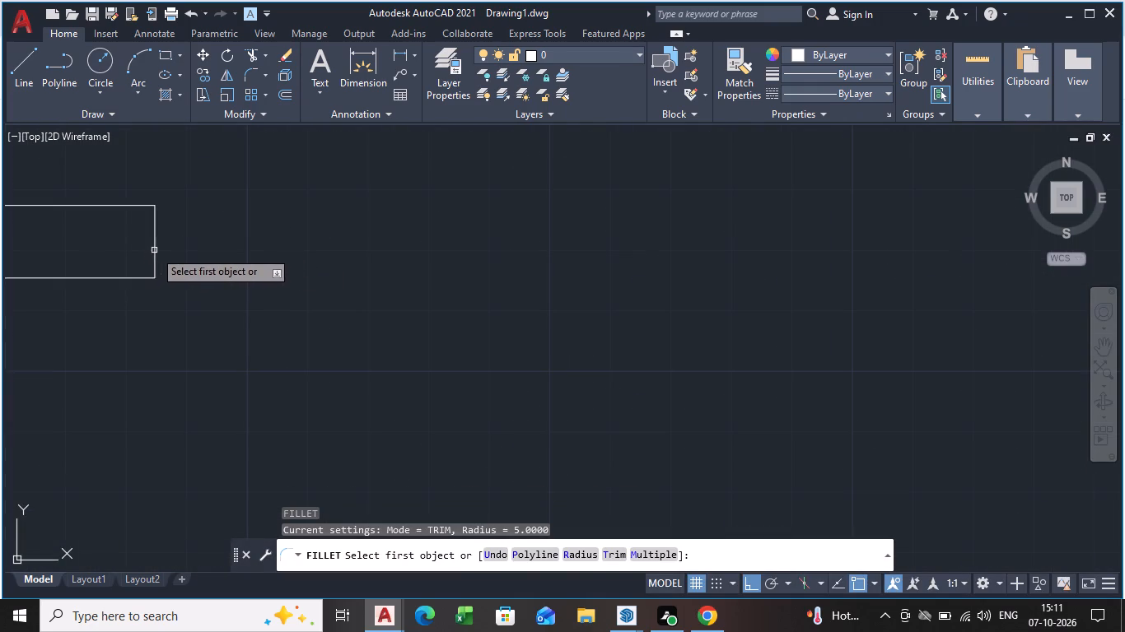
click(154, 250)
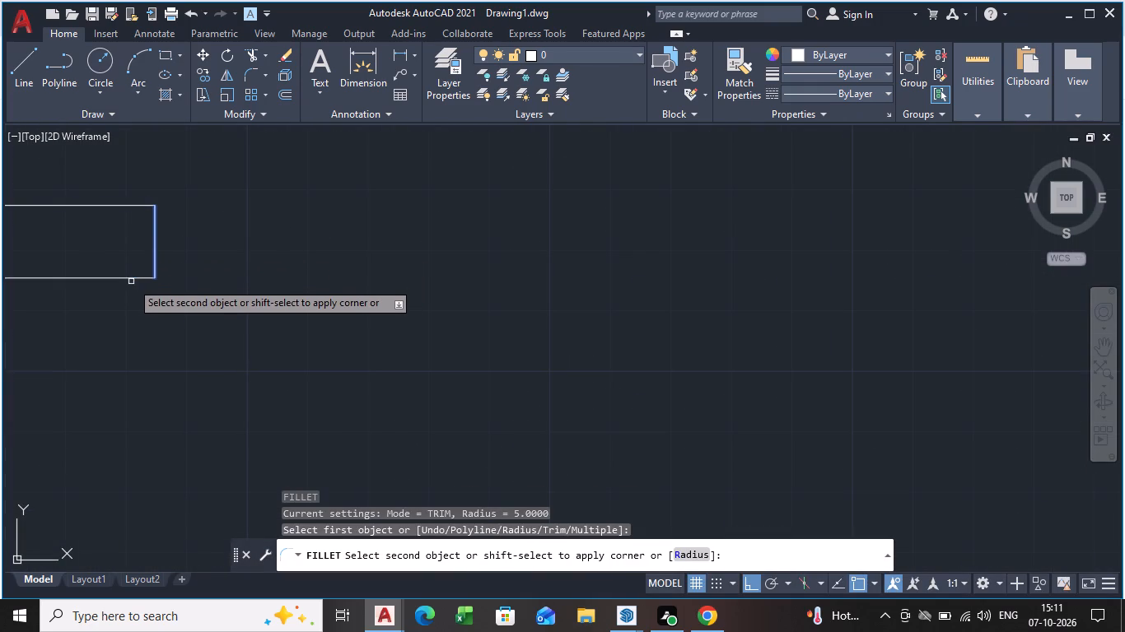
click(131, 281)
click(130, 278)
scroll(113, 289, down, 5)
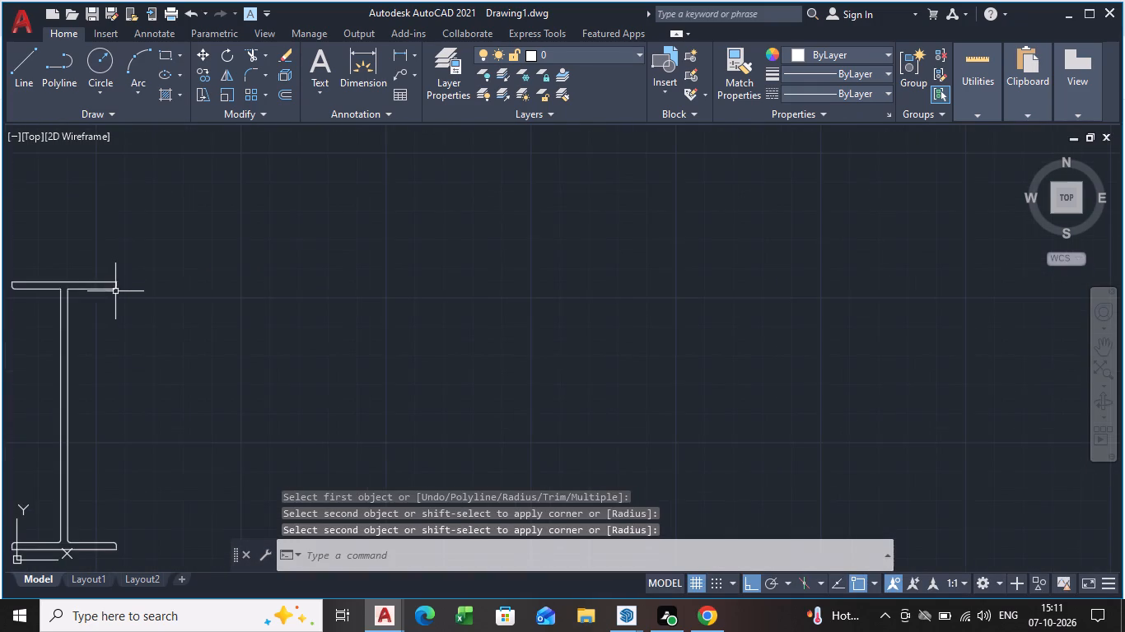
Fillet both junctions between the web and the lower flange with radius 10.
middle_drag(129, 309, 296, 179)
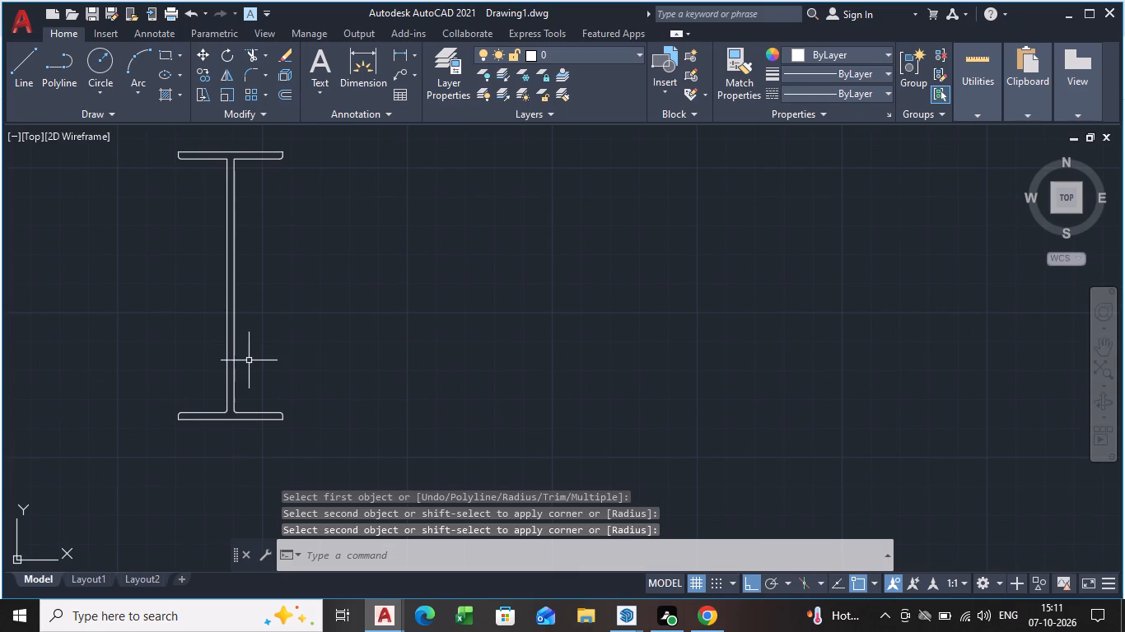
key(f)
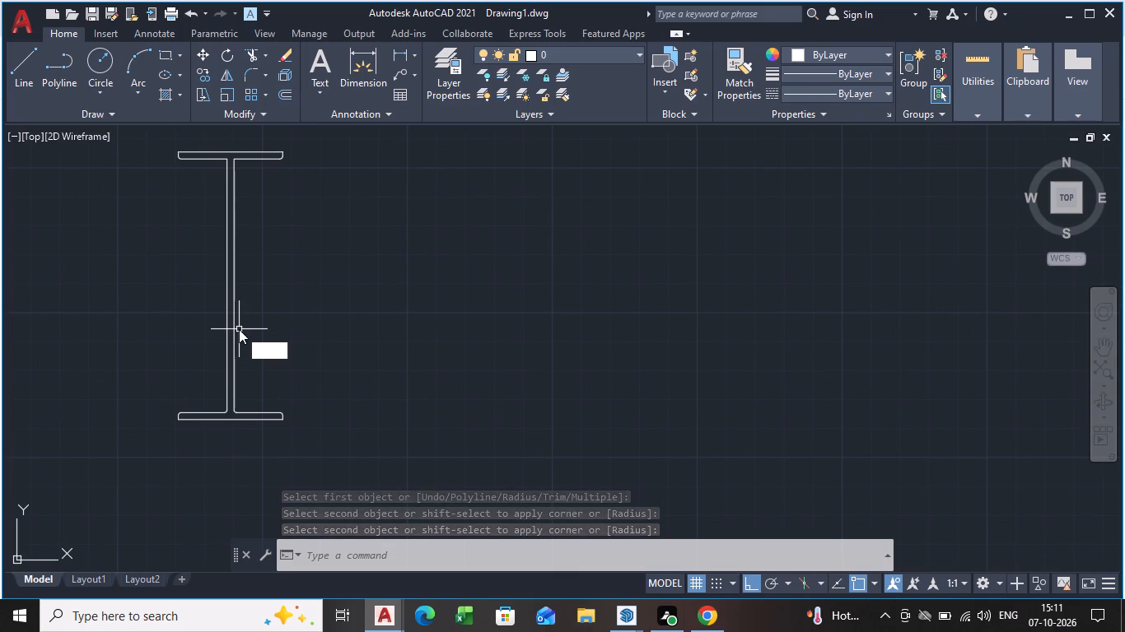
key(Return)
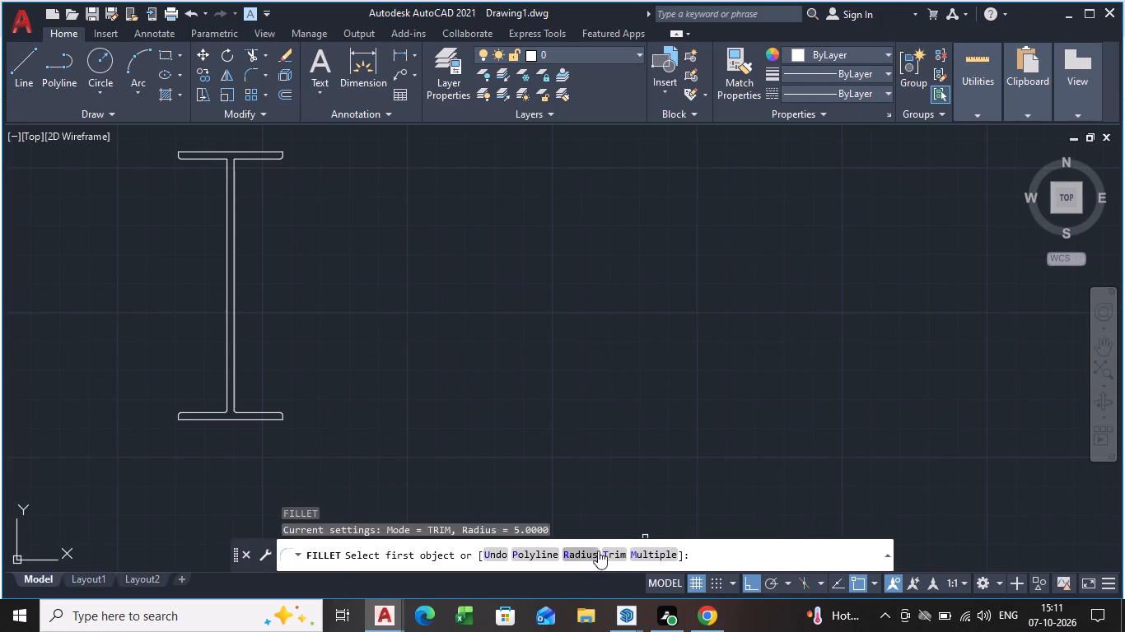
click(590, 546)
click(589, 555)
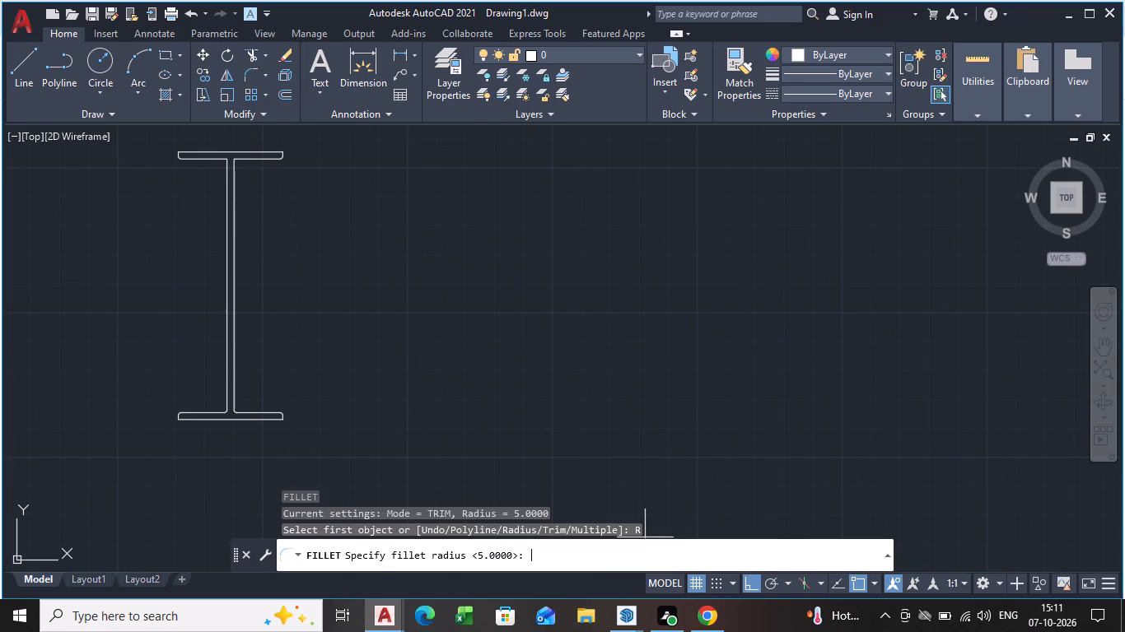
key(1)
key(0)
key(Return)
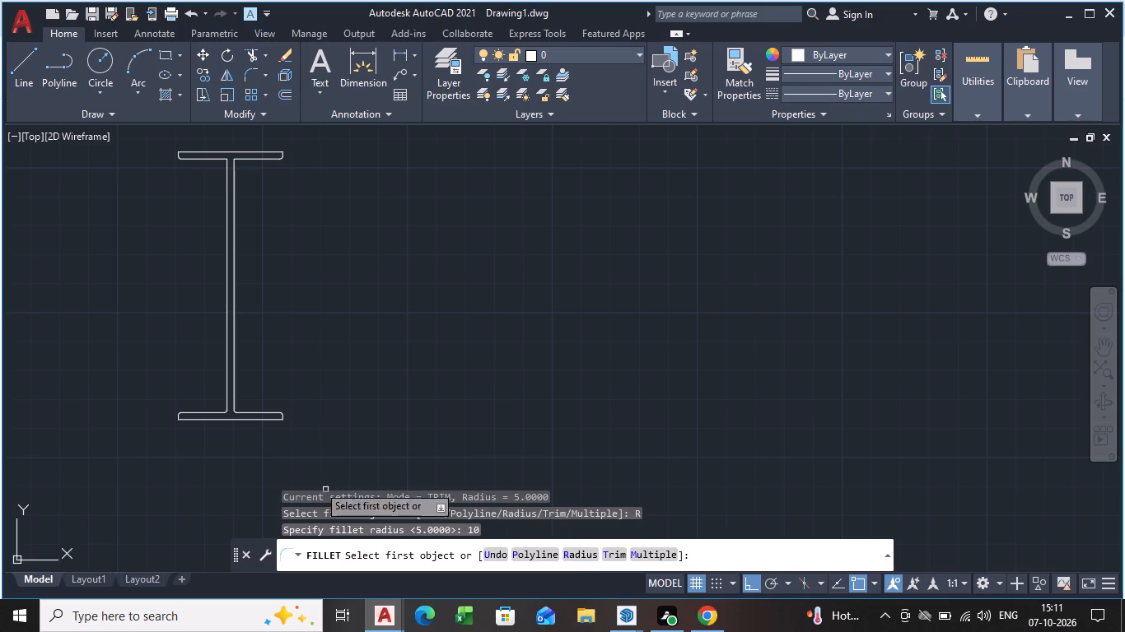
scroll(179, 386, up, 2)
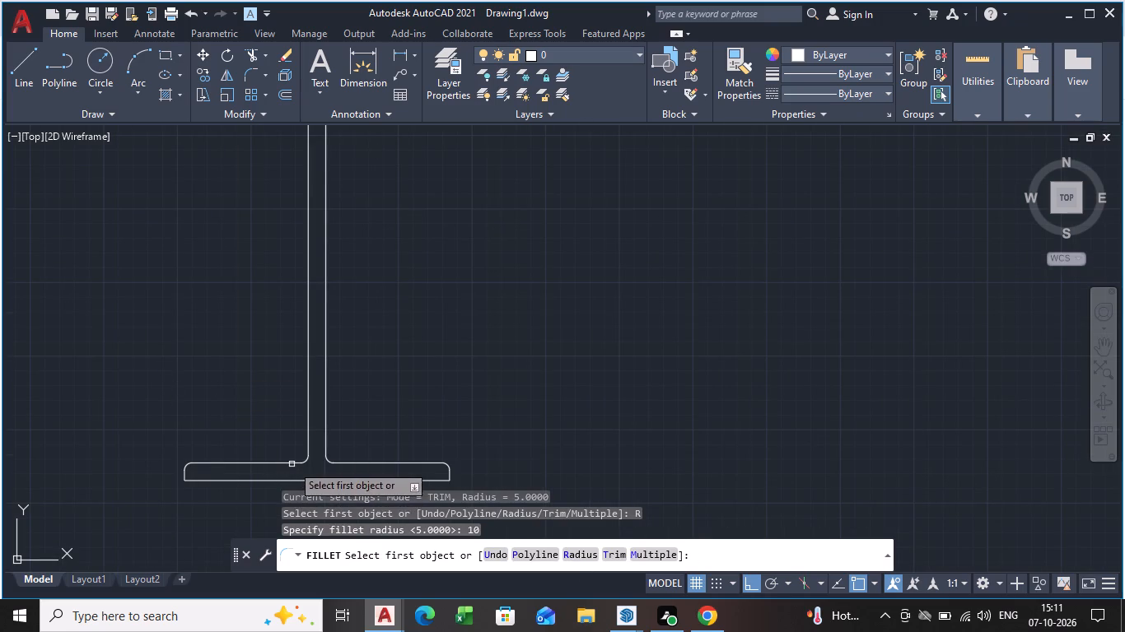
click(292, 464)
click(307, 432)
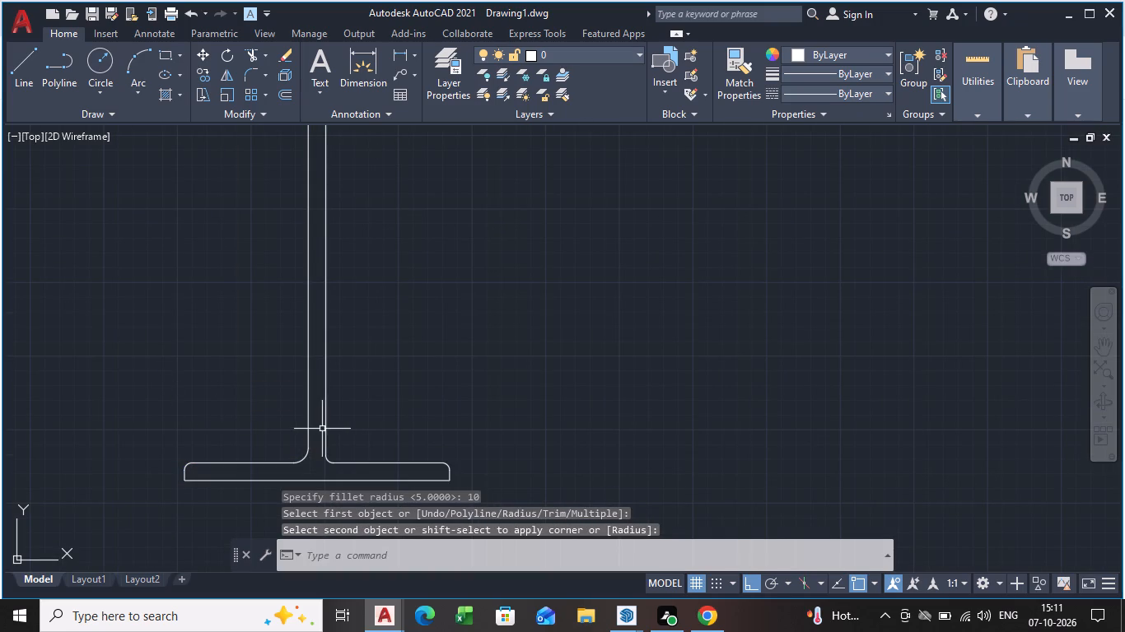
key(Return)
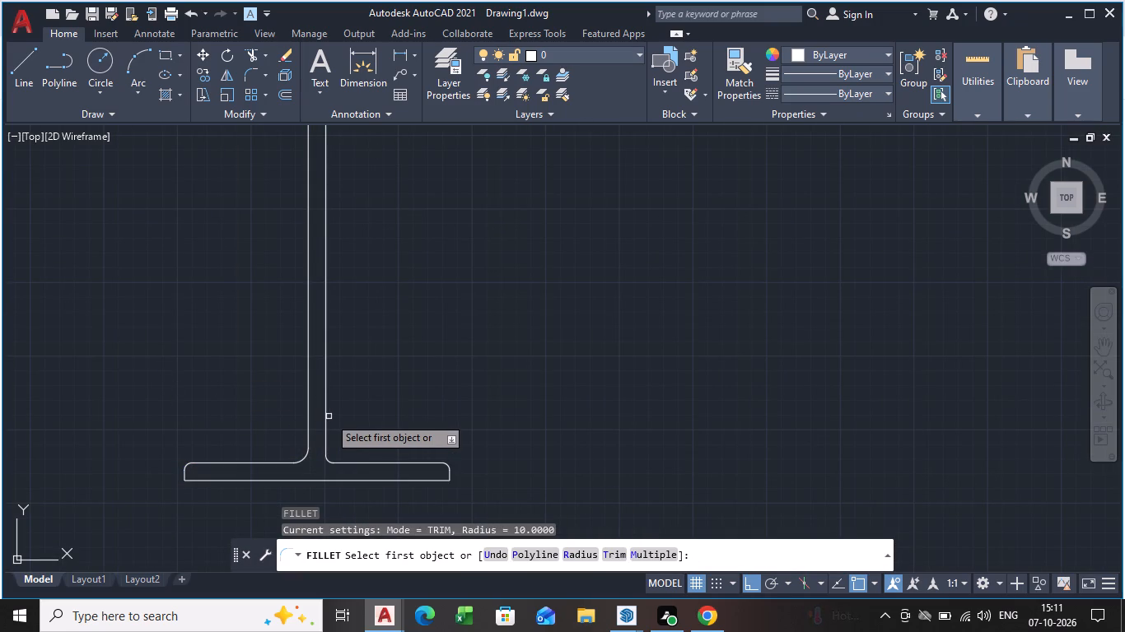
click(324, 419)
click(348, 460)
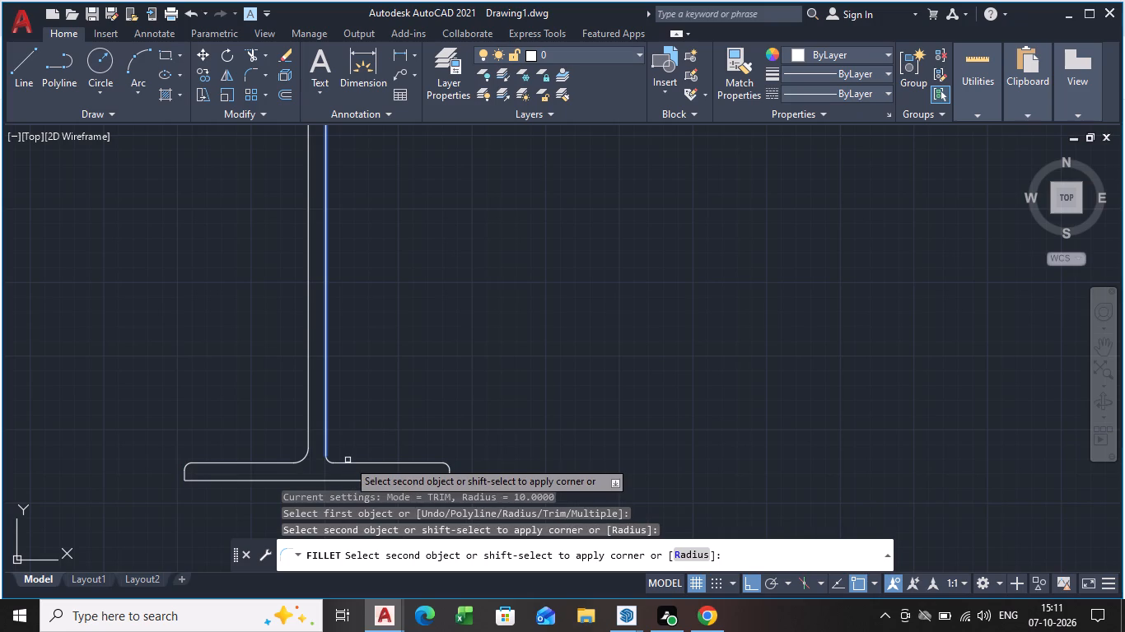
click(344, 463)
Fillet both junctions between the web and the upper flange with radius 10.
middle_drag(322, 356, 325, 436)
scroll(322, 364, down, 1)
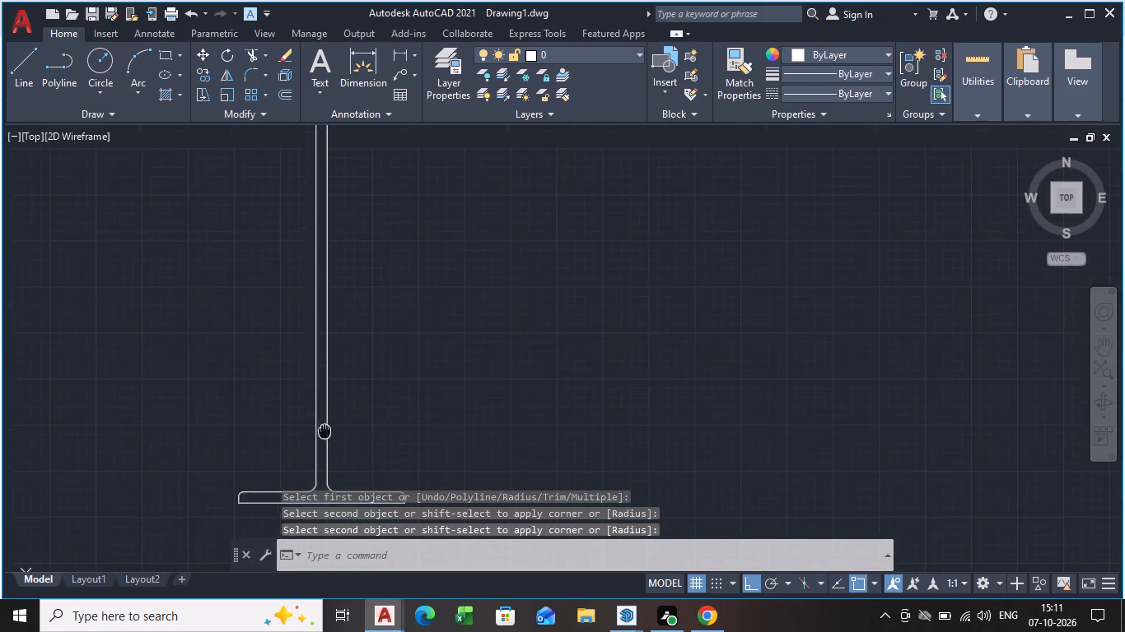
middle_drag(325, 436, 346, 539)
scroll(344, 229, up, 3)
key(Return)
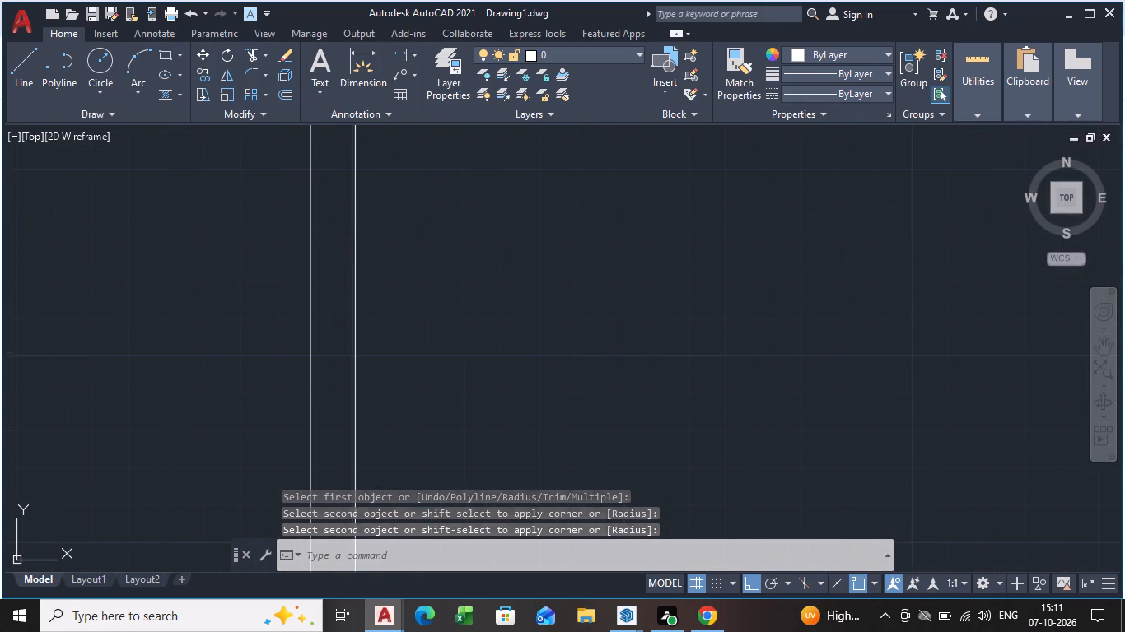
middle_drag(320, 252, 287, 397)
scroll(320, 252, down, 1)
click(248, 310)
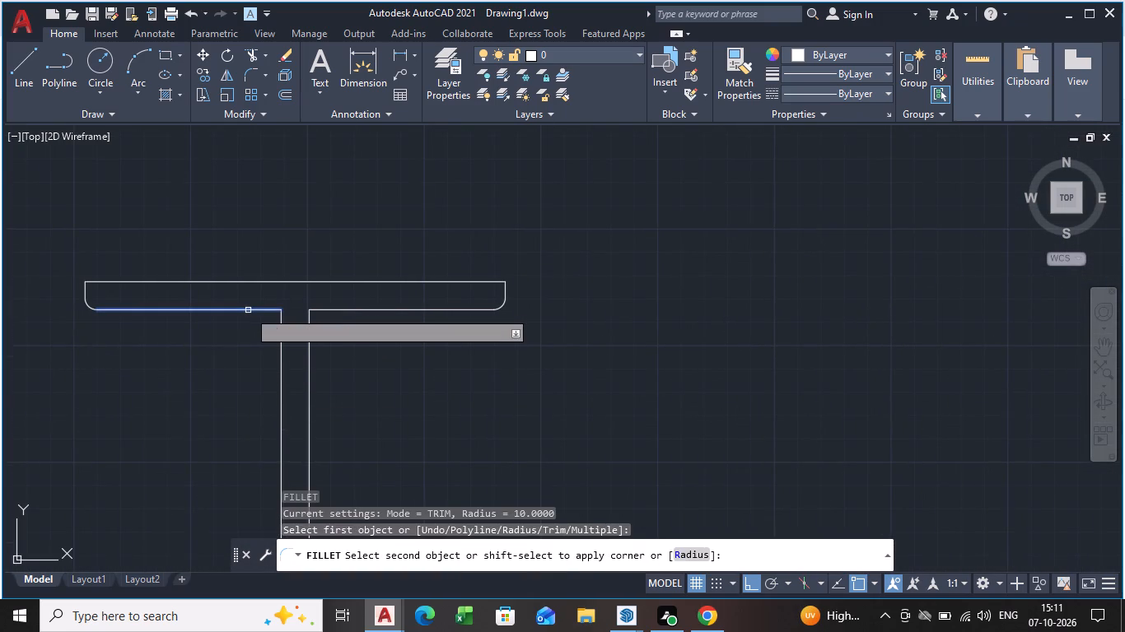
click(282, 340)
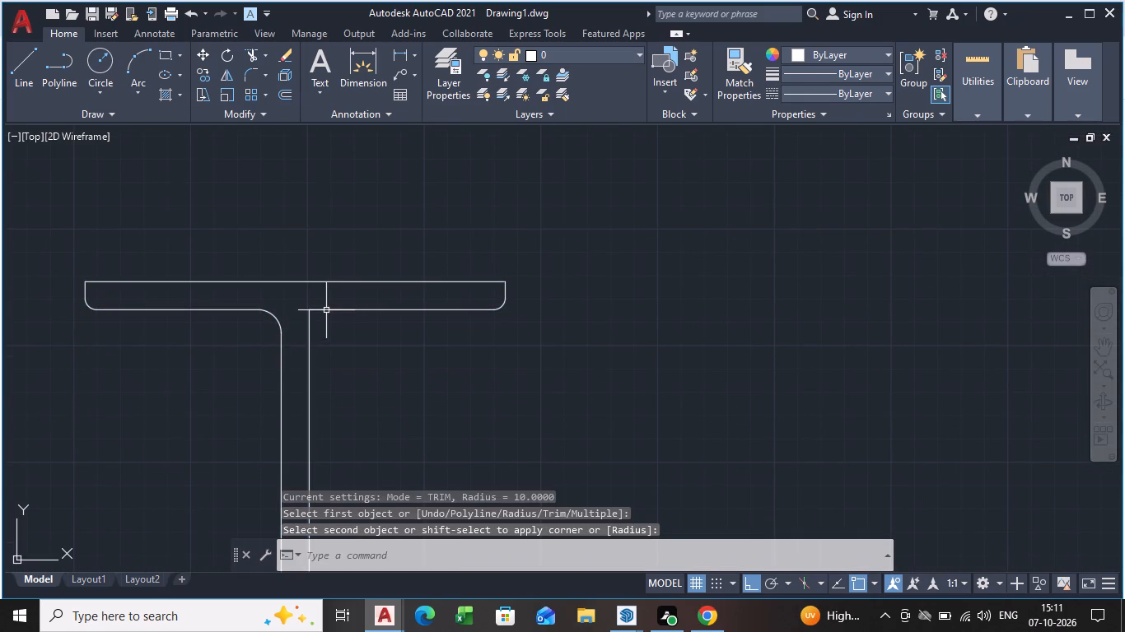
key(Return)
click(325, 310)
click(310, 343)
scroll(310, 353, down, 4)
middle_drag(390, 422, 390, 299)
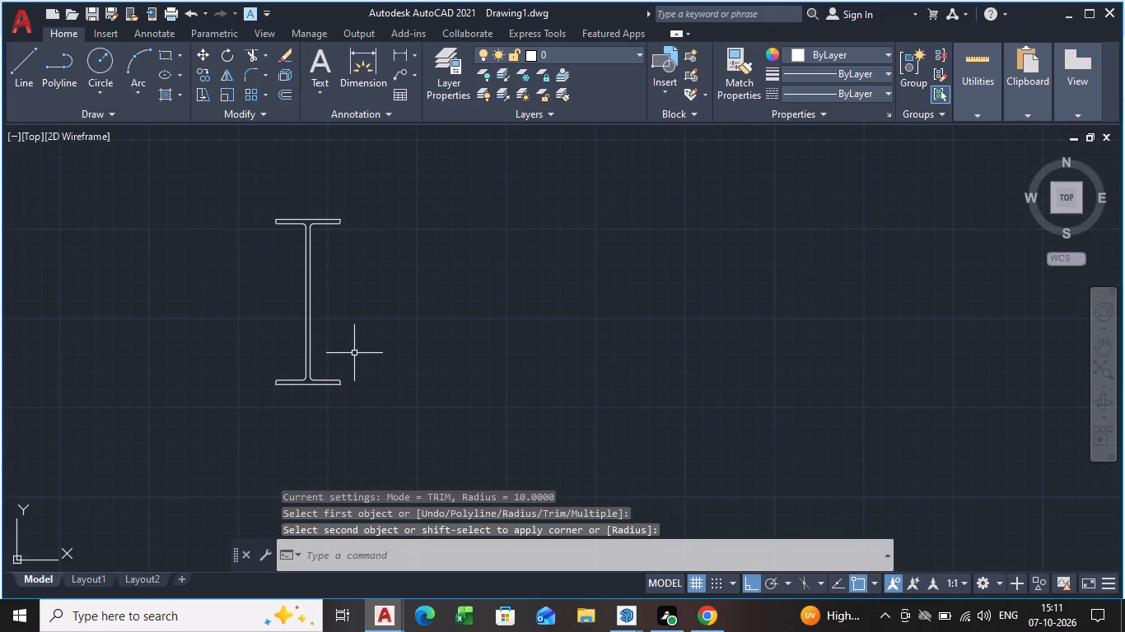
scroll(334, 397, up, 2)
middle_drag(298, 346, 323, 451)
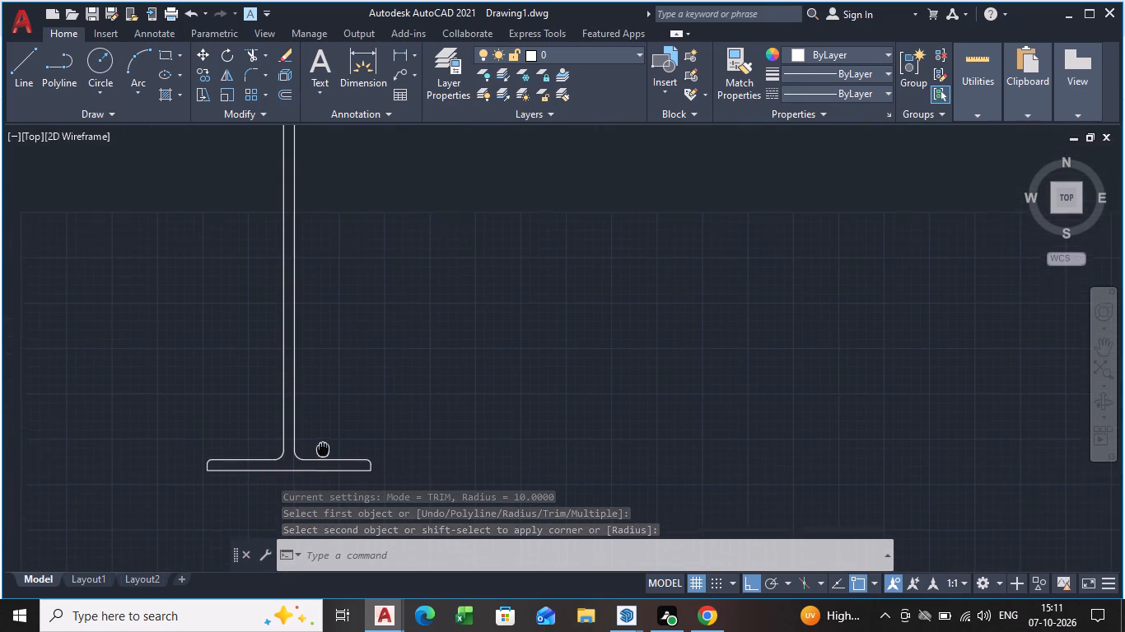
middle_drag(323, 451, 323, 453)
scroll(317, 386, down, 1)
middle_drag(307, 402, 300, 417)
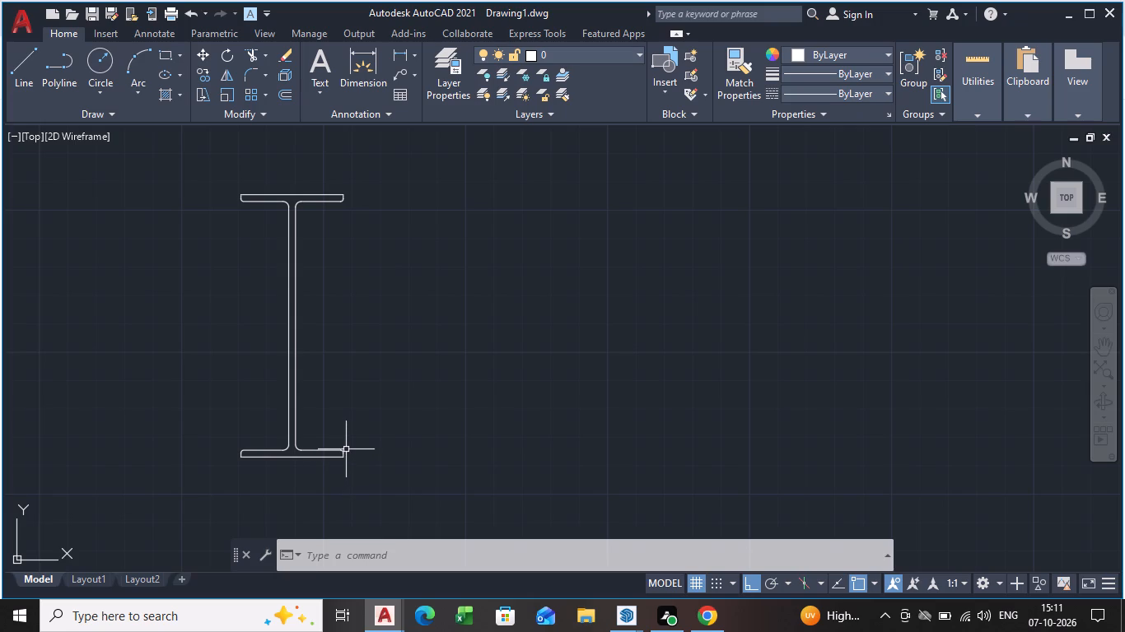
Draw a 100 mm line vertically upward from the lower flange's bottom-right corner.
scroll(344, 459, up, 1)
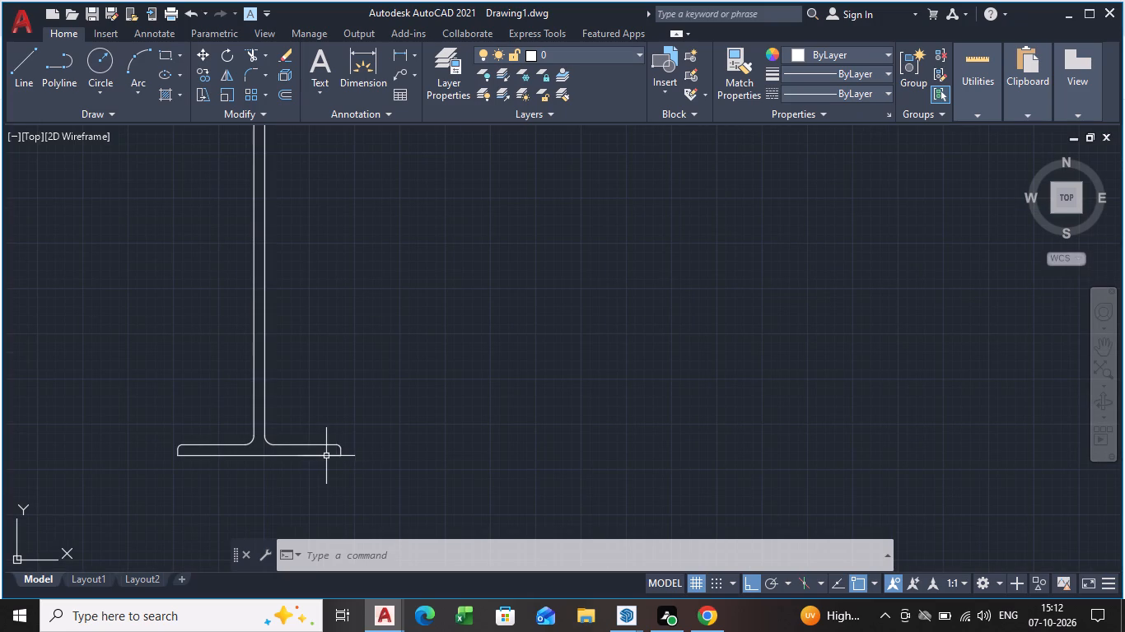
click(324, 455)
key(Escape)
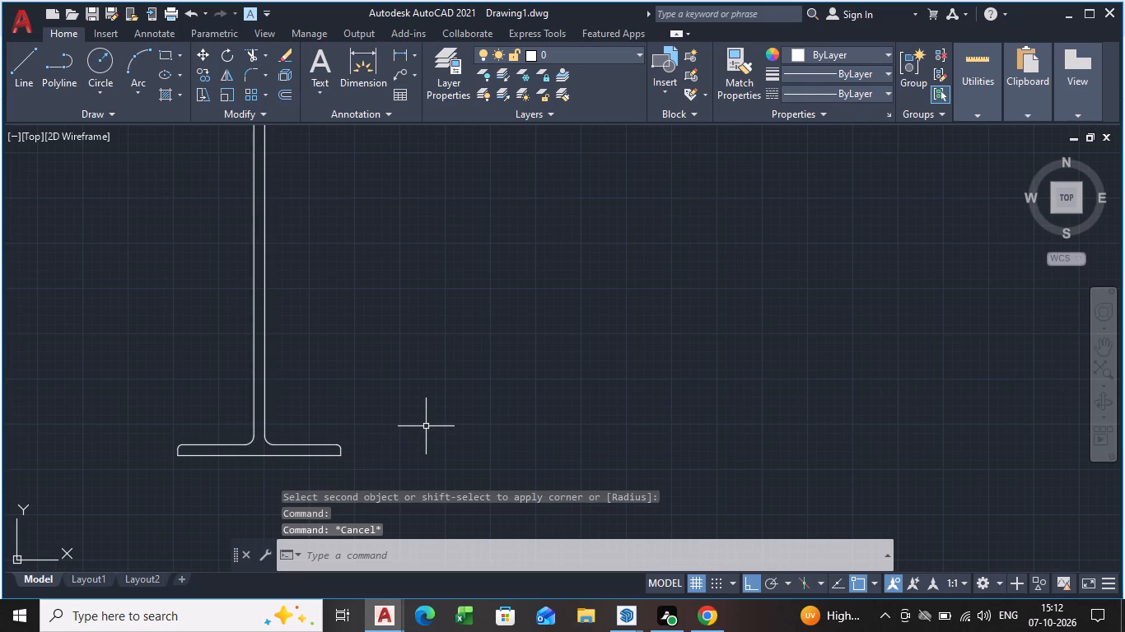
key(l)
key(Return)
click(338, 454)
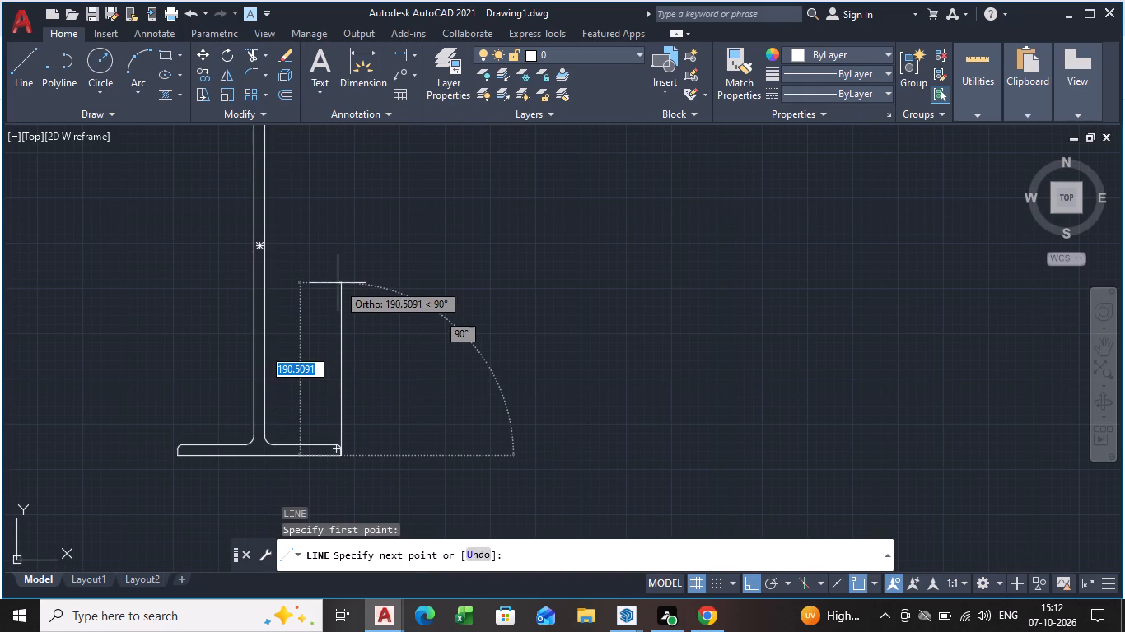
text(10)
key(0)
key(Return)
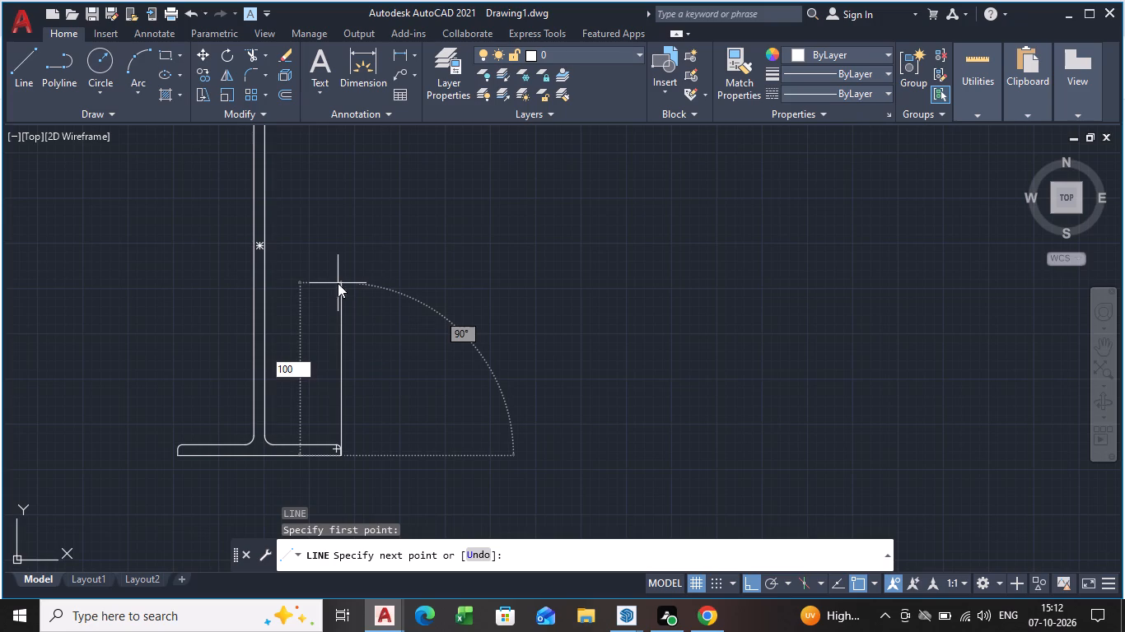
From the vertical line's upper end, draw a horizontal line perpendicular to the web, continued with a longer segment back past the flange tip.
scroll(260, 357, up, 2)
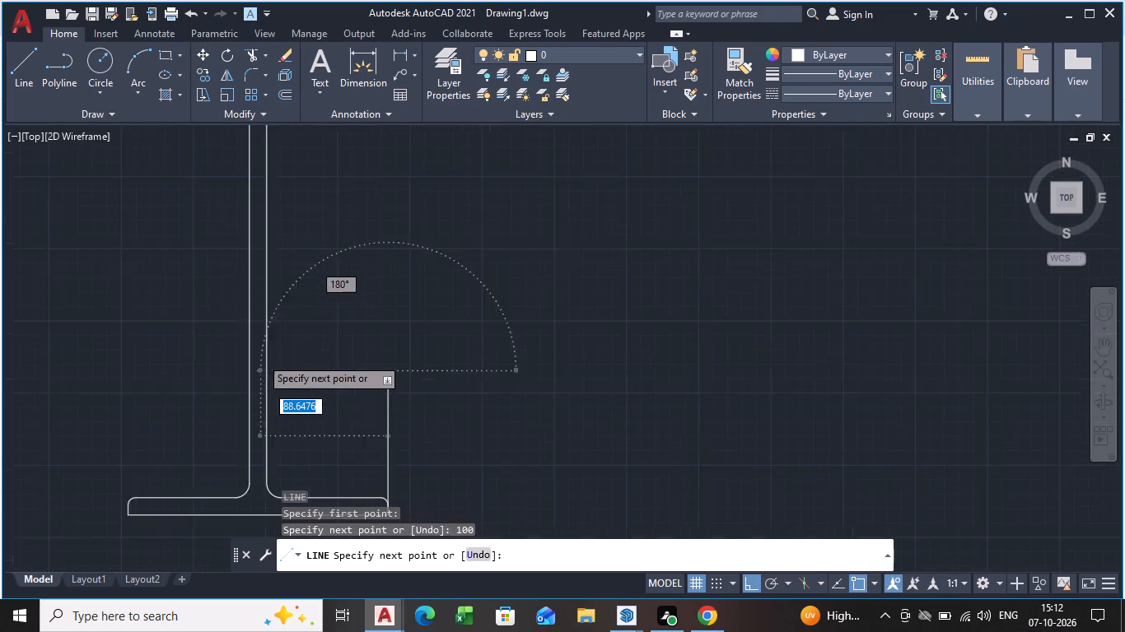
scroll(260, 357, up, 5)
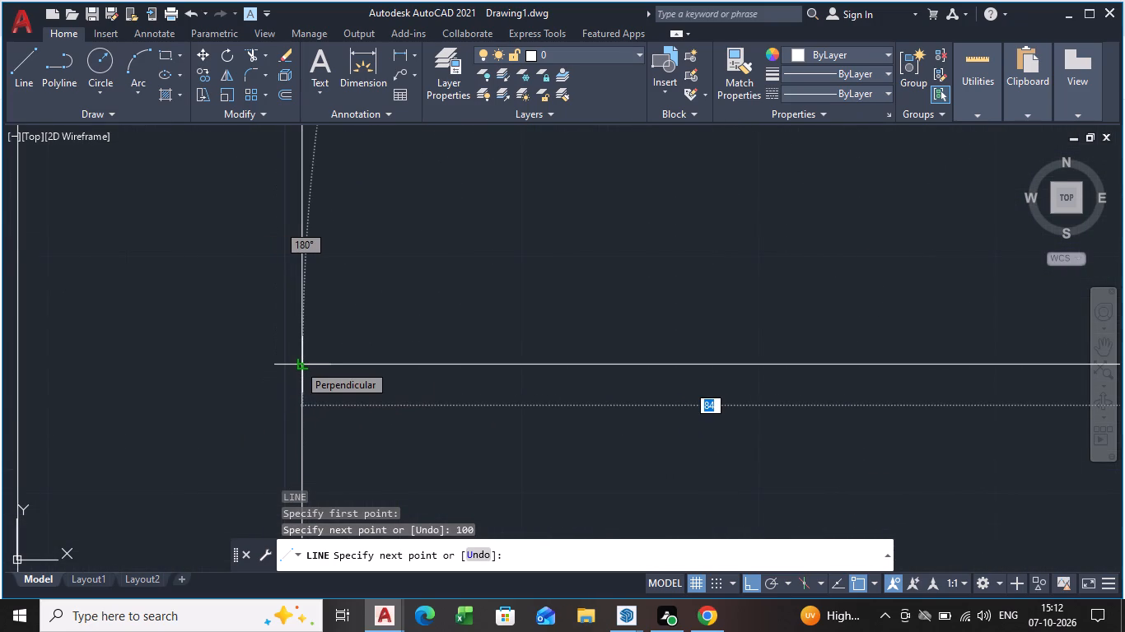
scroll(298, 364, up, 3)
click(304, 374)
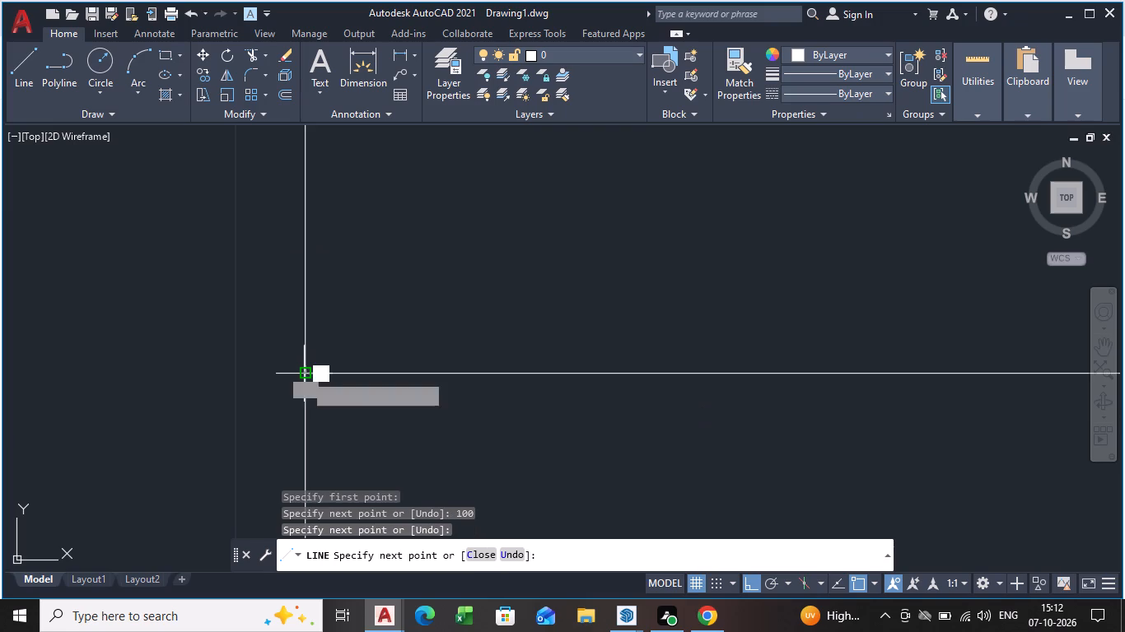
scroll(307, 379, down, 5)
scroll(436, 415, down, 5)
scroll(584, 412, down, 3)
middle_drag(581, 411, 182, 319)
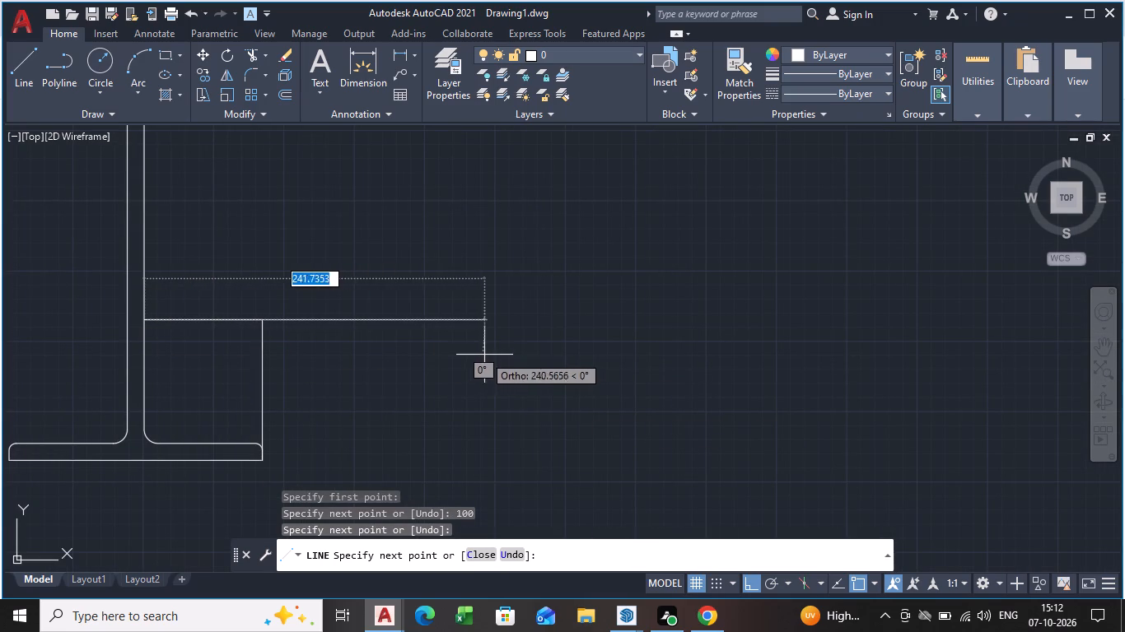
click(510, 350)
key(space)
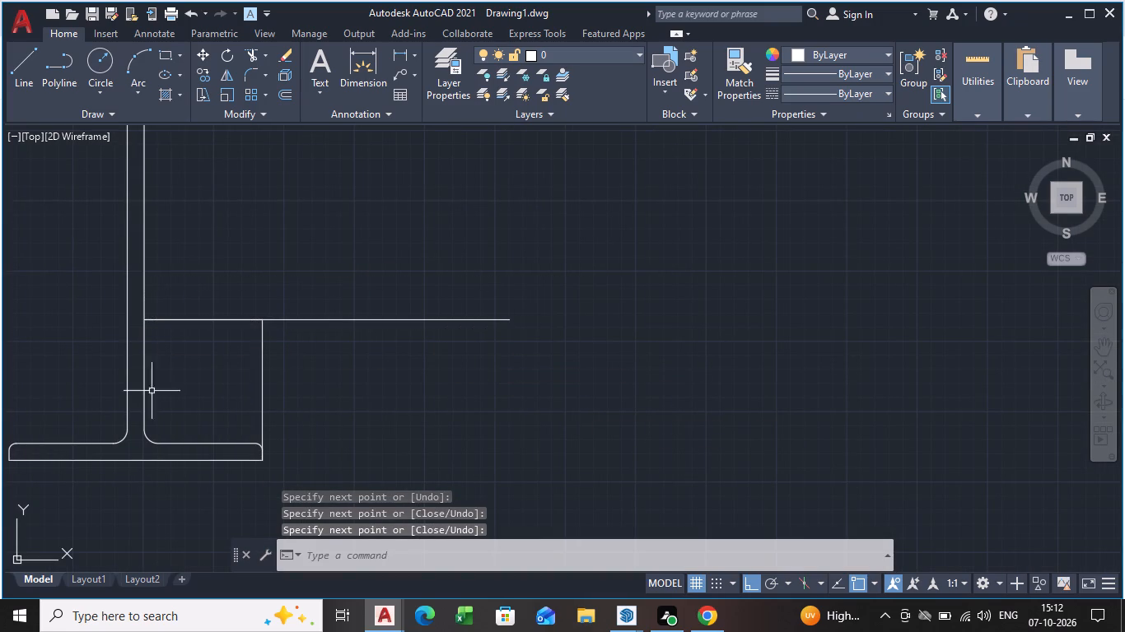
Delete the 100 mm vertical construction line and the shorter of the two overlapping horizontal lines beside the web.
click(258, 383)
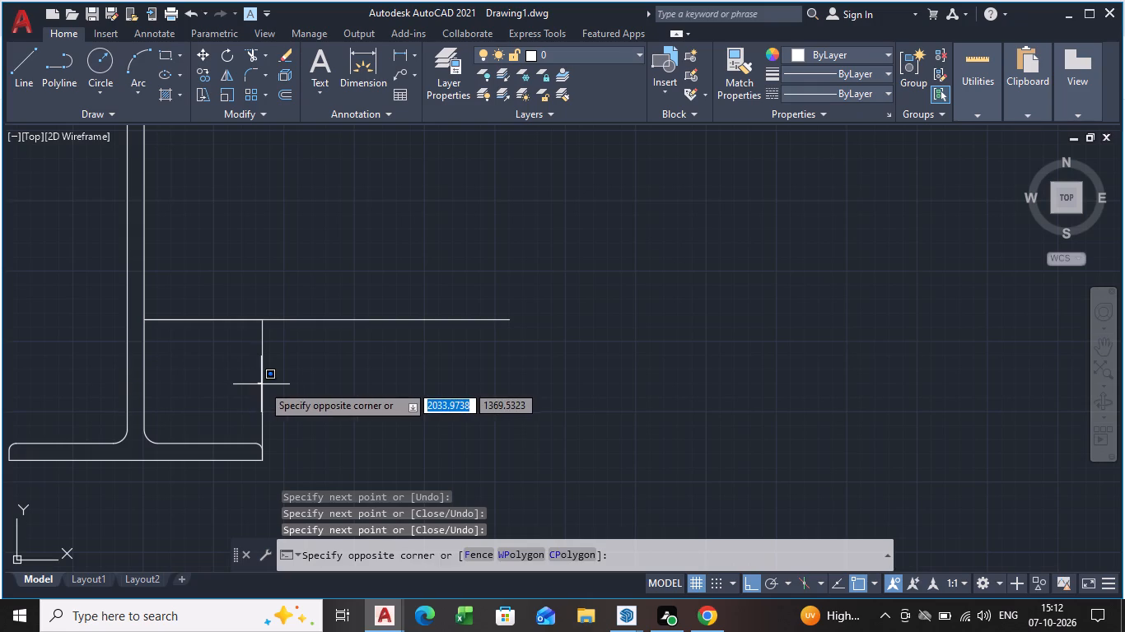
click(266, 384)
drag(236, 389, 287, 402)
drag(287, 402, 236, 398)
click(205, 388)
key(Delete)
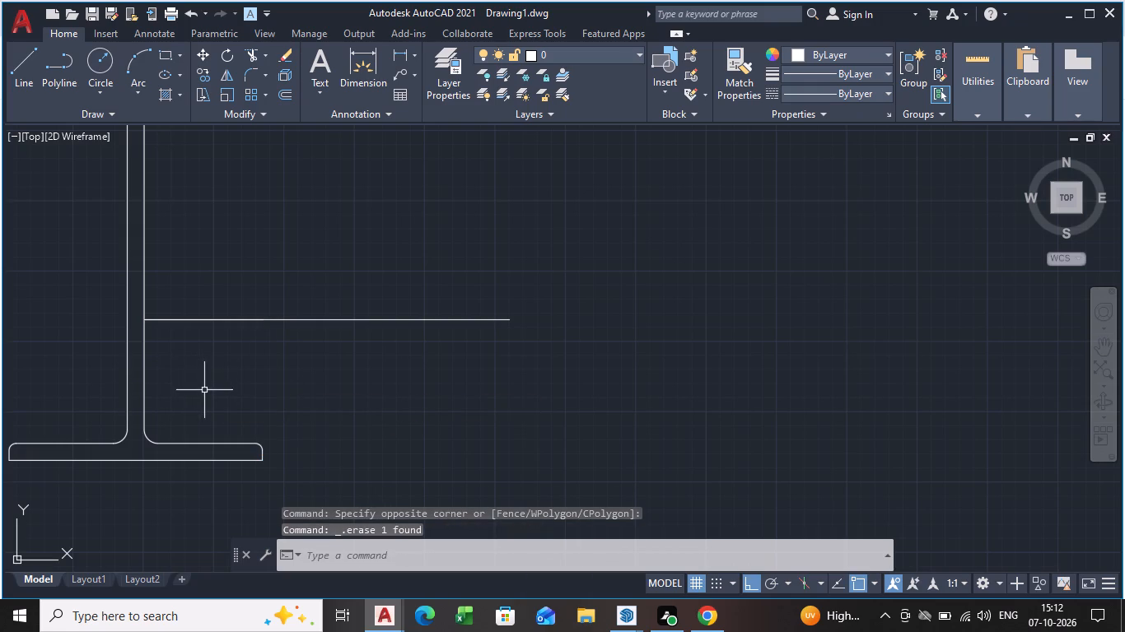
click(200, 317)
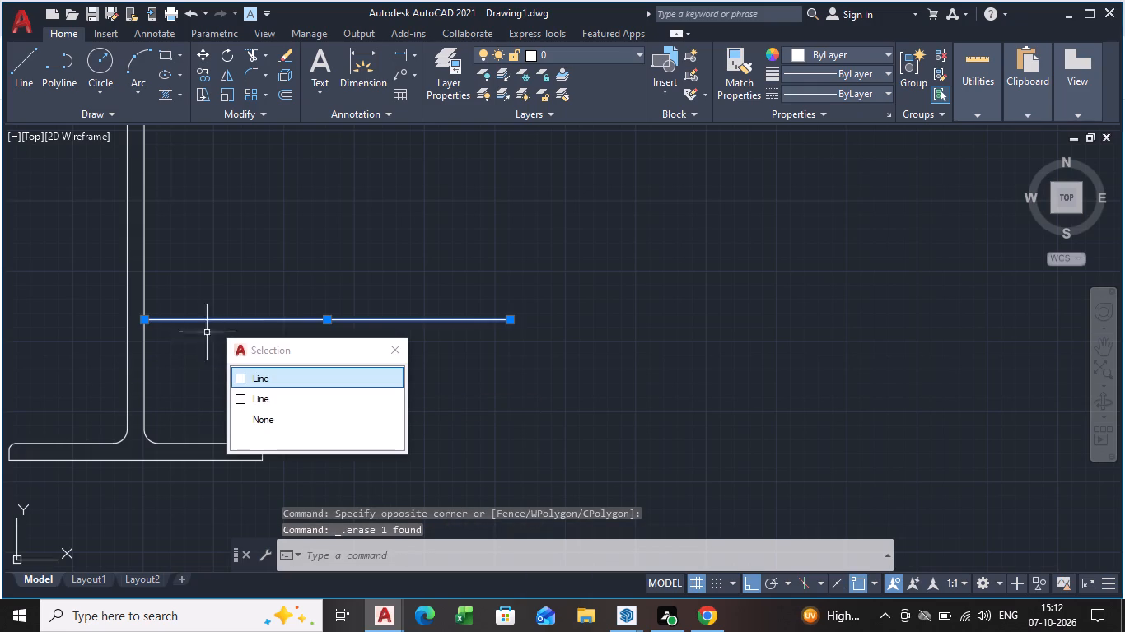
click(264, 397)
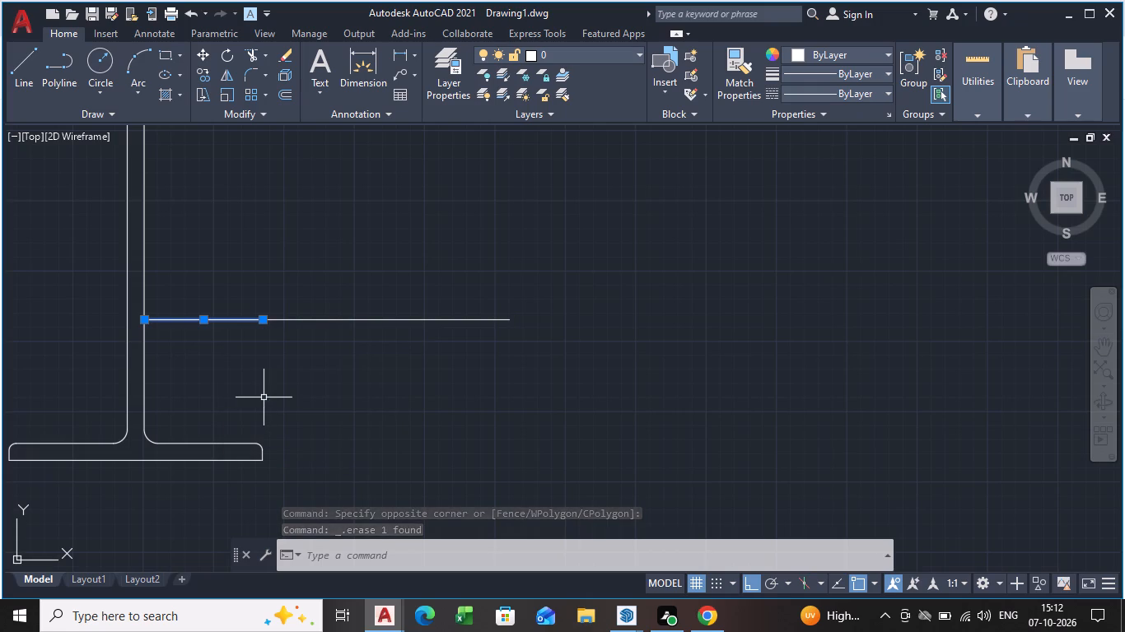
key(Delete)
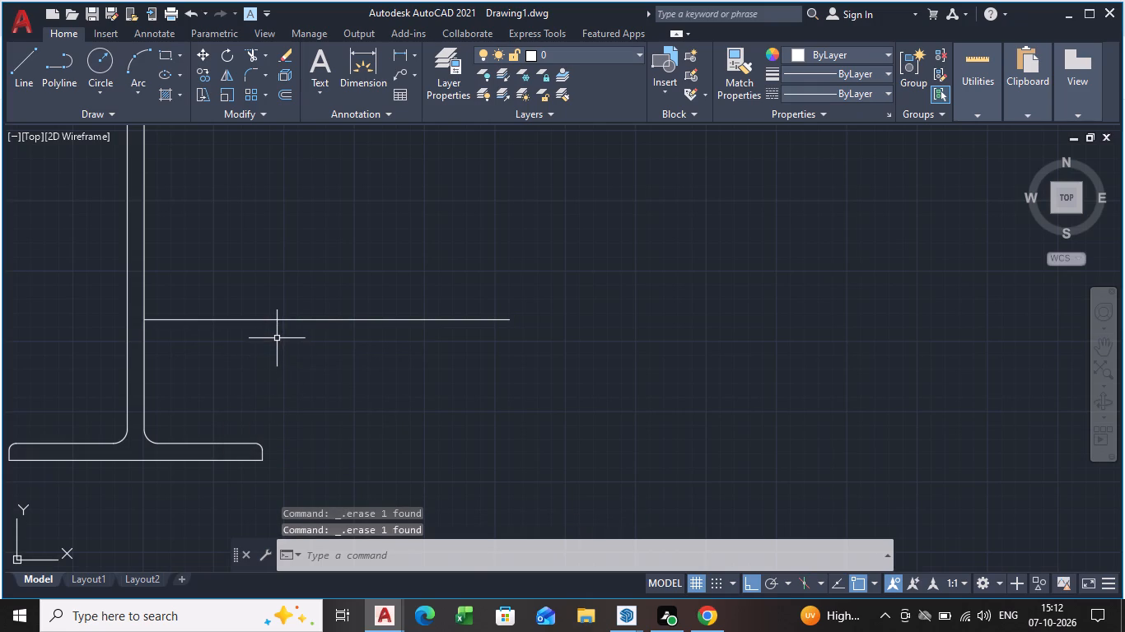
Offset the remaining horizontal line beside the web upward by 2 mm.
scroll(277, 338, up, 1)
click(277, 309)
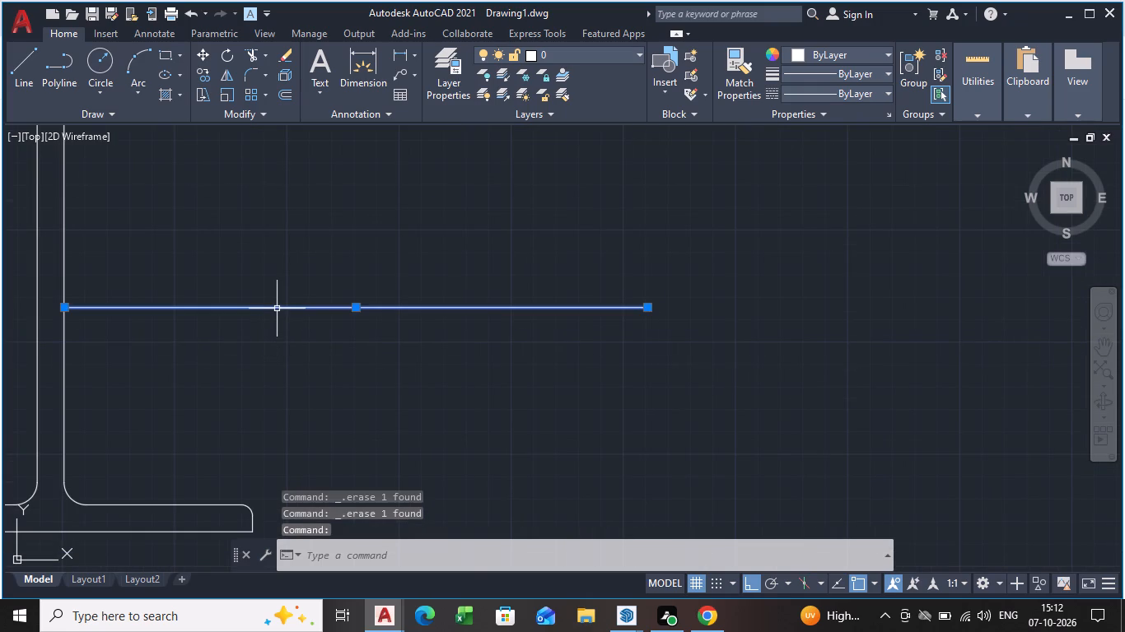
key(o)
text(FF)
key(Return)
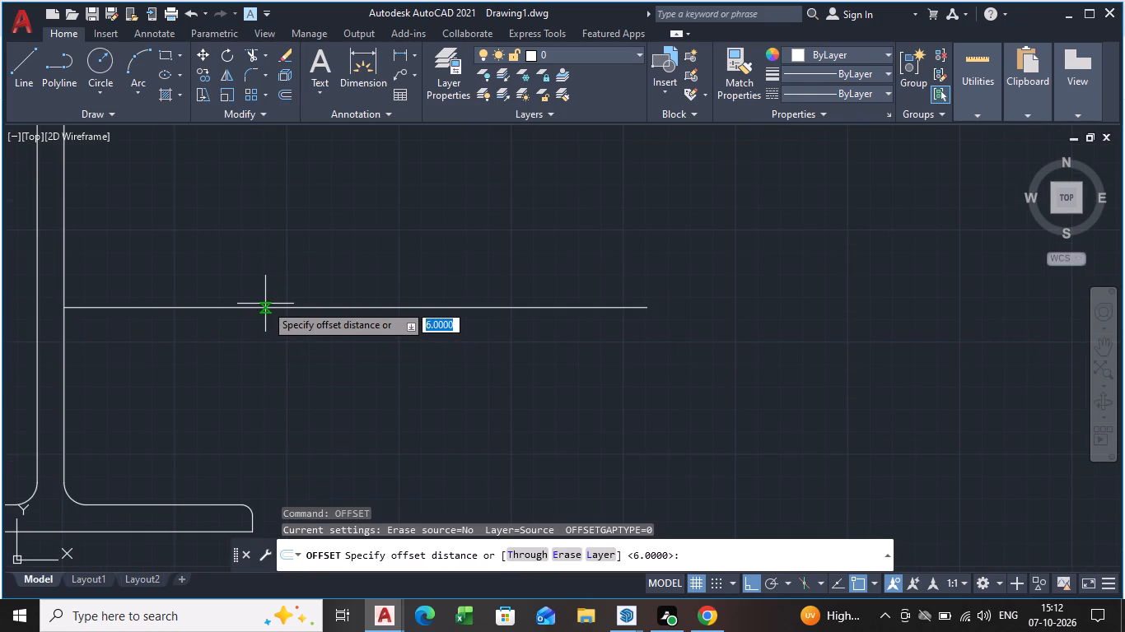
click(264, 309)
key(2)
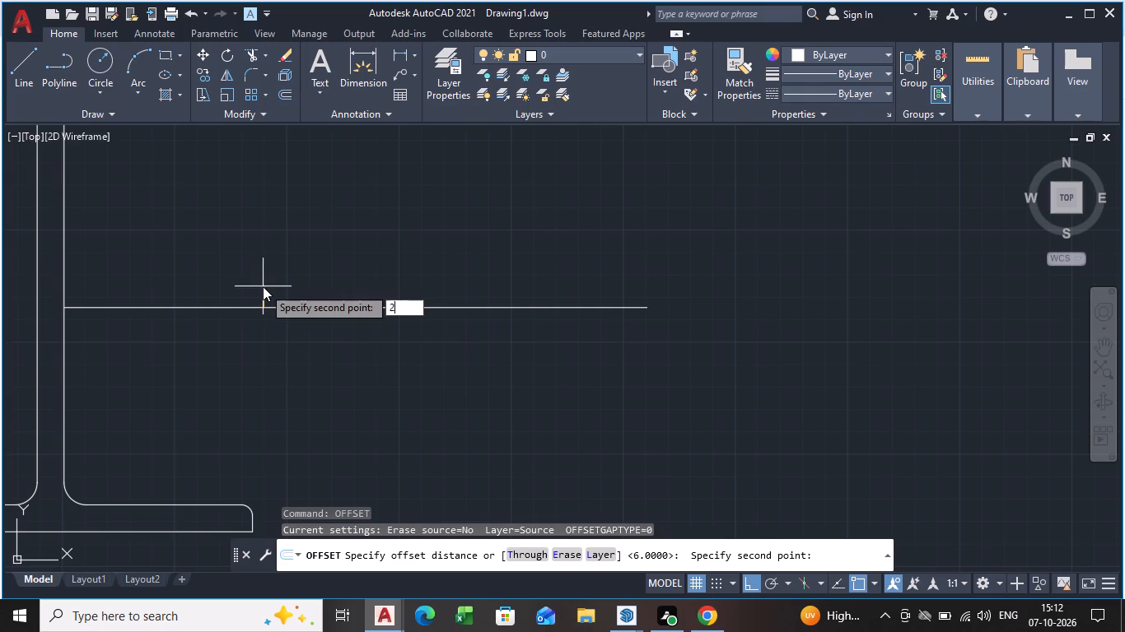
key(Return)
click(263, 286)
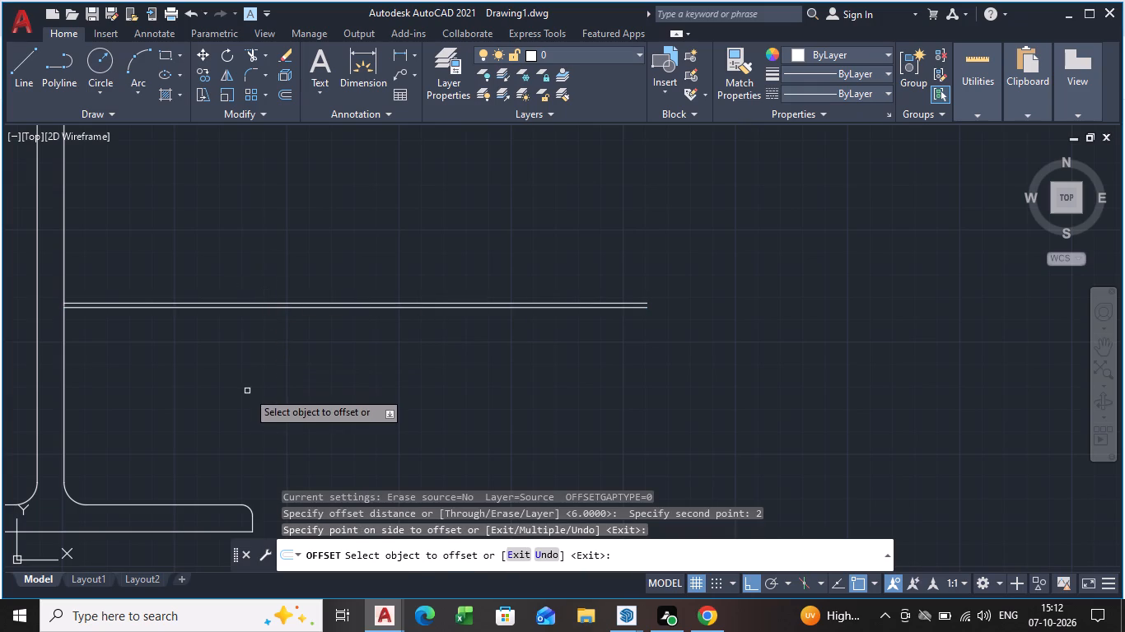
Offset the upper of the two horizontal lines upward by the same 2 mm distance.
scroll(245, 312, up, 2)
click(262, 283)
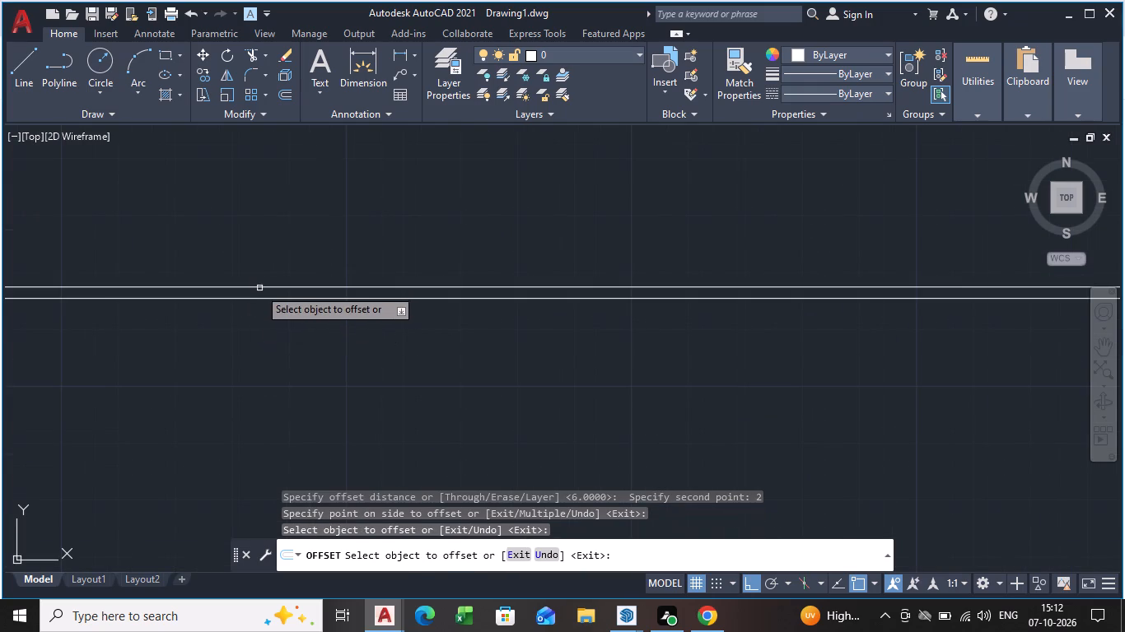
click(258, 290)
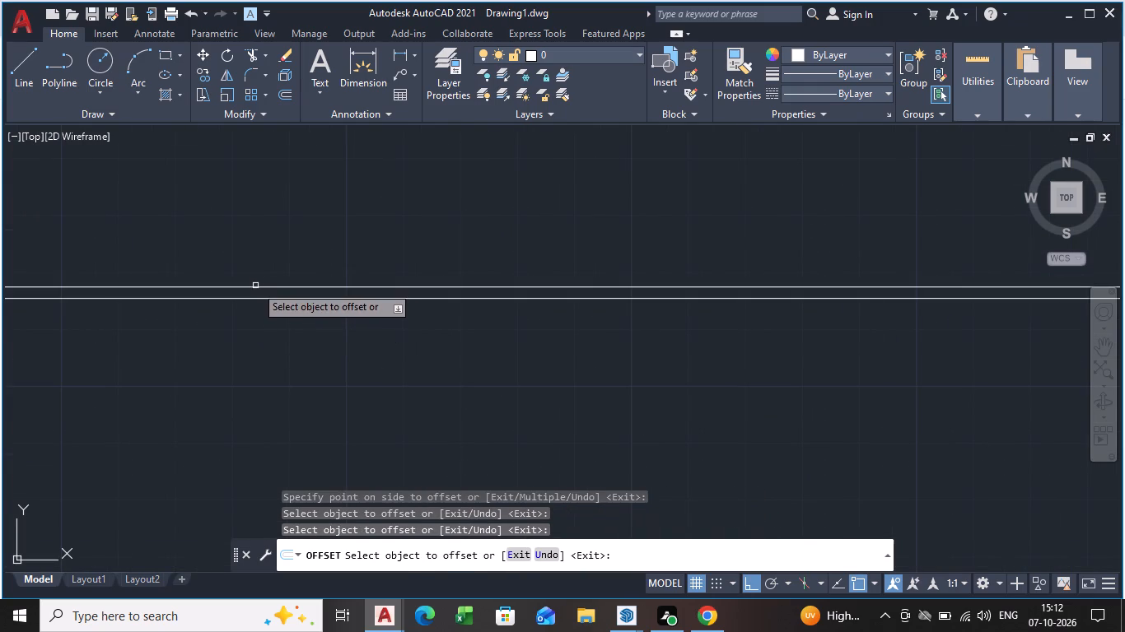
click(255, 286)
click(255, 267)
scroll(254, 332, down, 2)
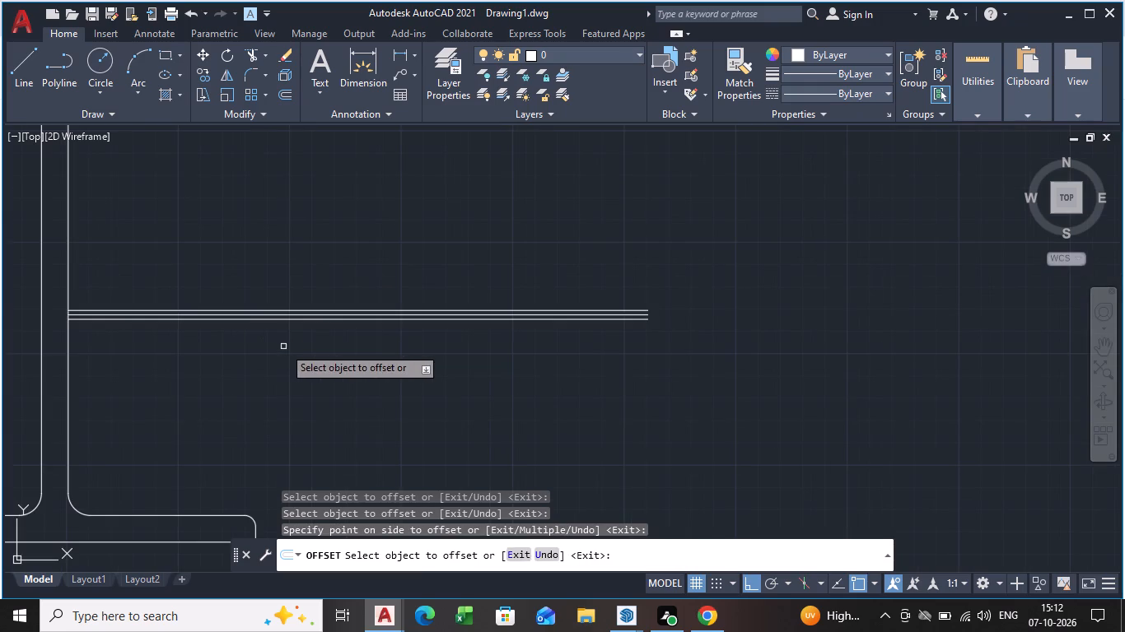
key(space)
Delete the middle of the three horizontal lines beside the web.
scroll(282, 309, up, 2)
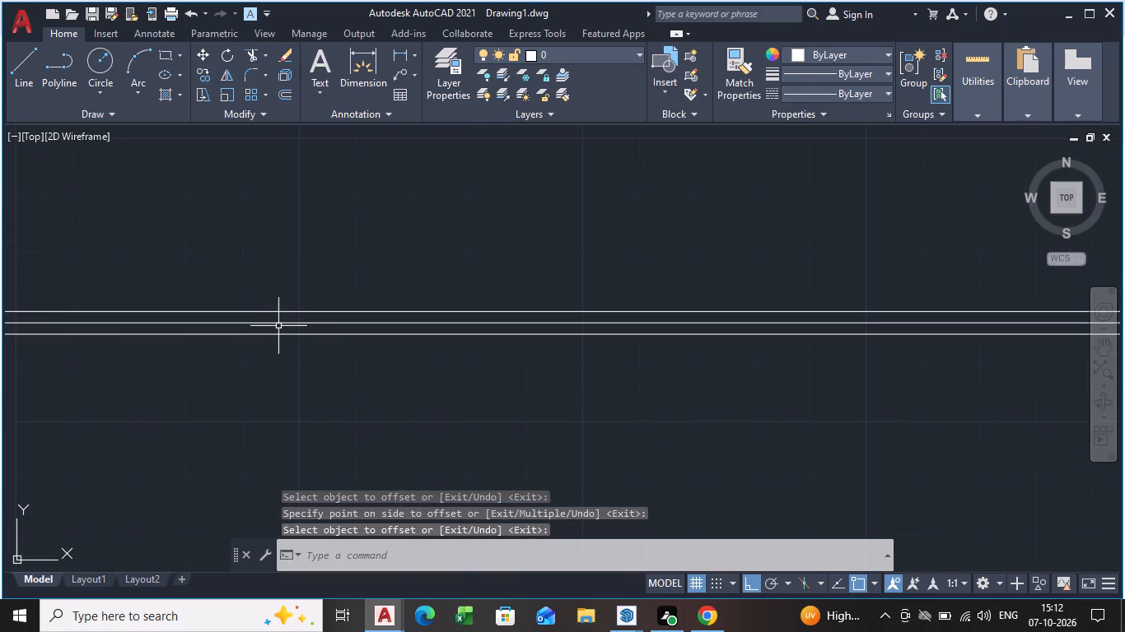
click(279, 325)
key(Delete)
Draw a horizontal line from the upper flange's top-left corner along its top edge, extending well past its right tip.
scroll(263, 343, down, 2)
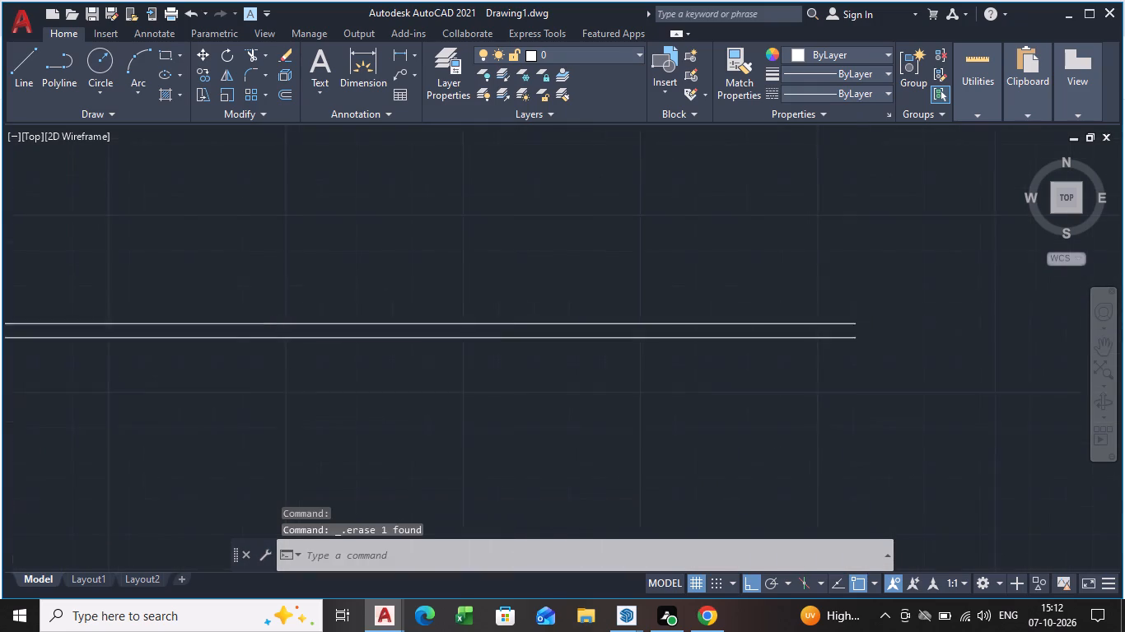
scroll(263, 345, down, 1)
middle_drag(289, 398, 379, 398)
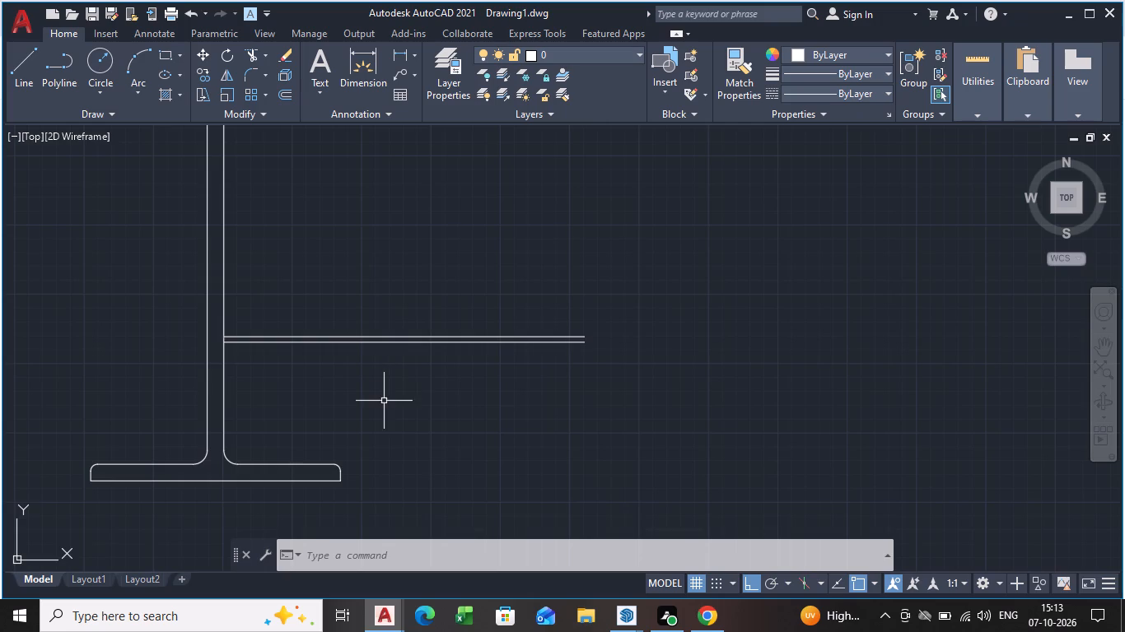
scroll(384, 402, down, 1)
middle_drag(334, 430, 352, 519)
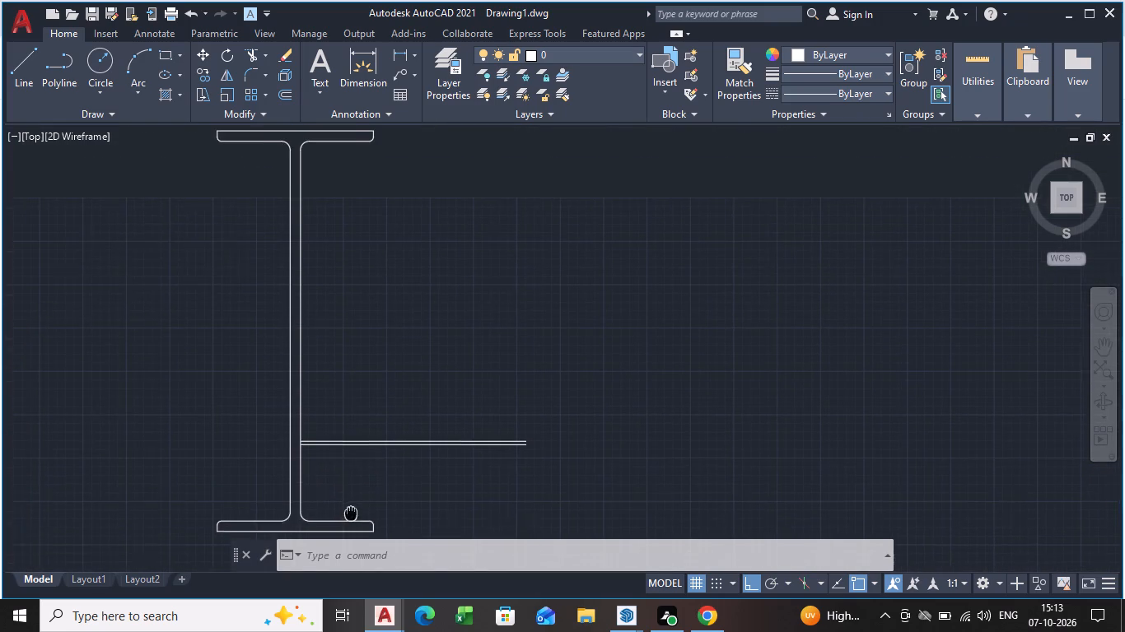
middle_drag(352, 519, 353, 520)
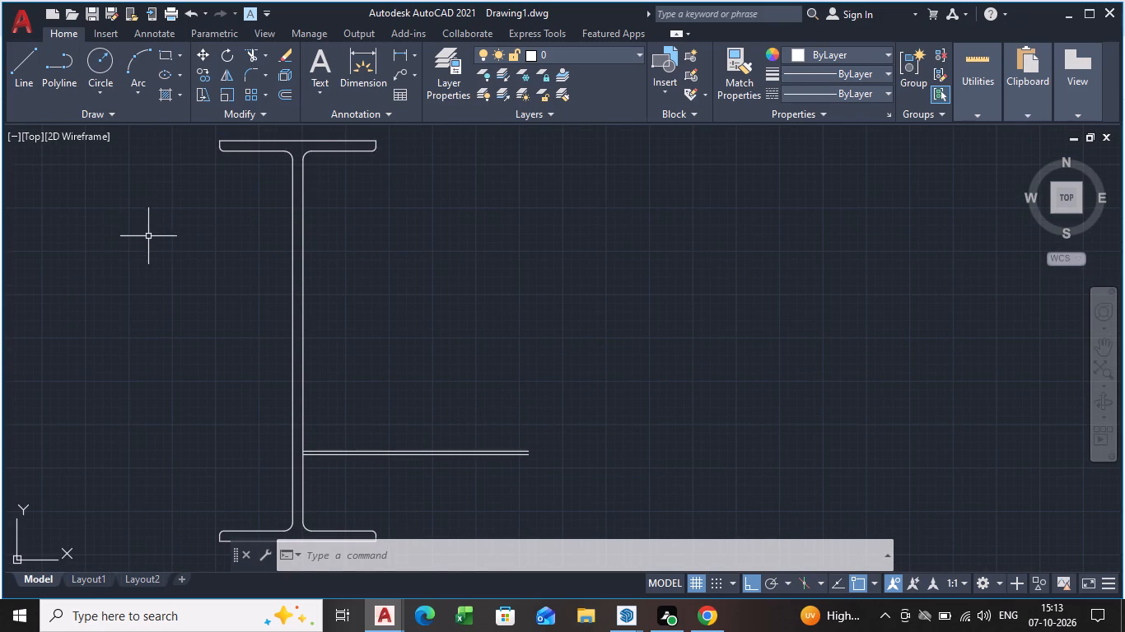
middle_drag(320, 263, 323, 414)
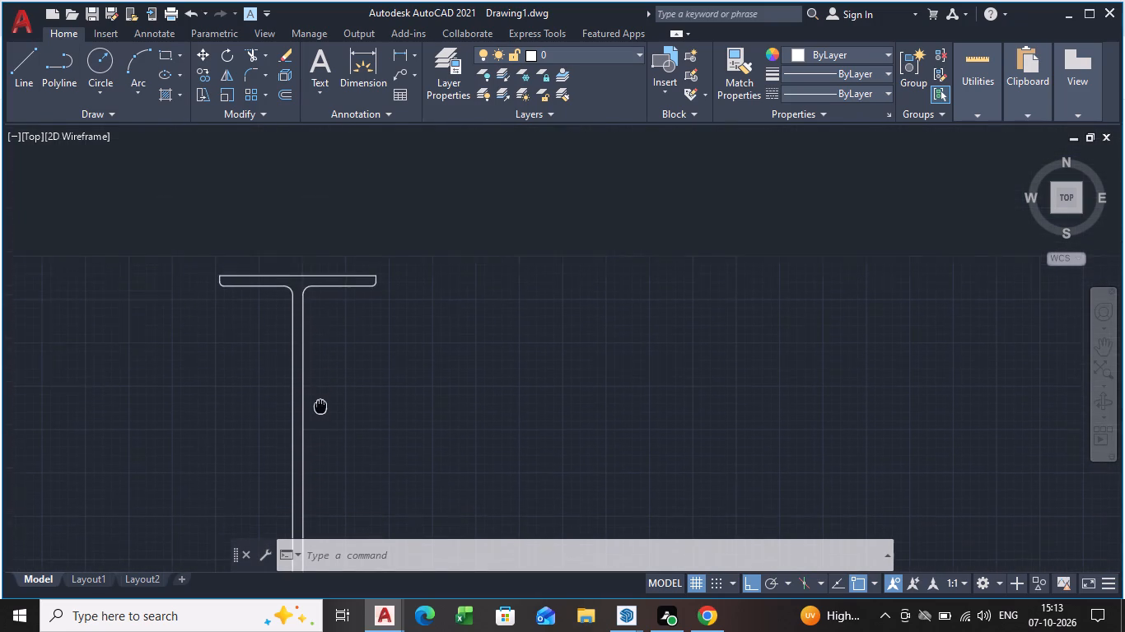
middle_drag(323, 414, 328, 430)
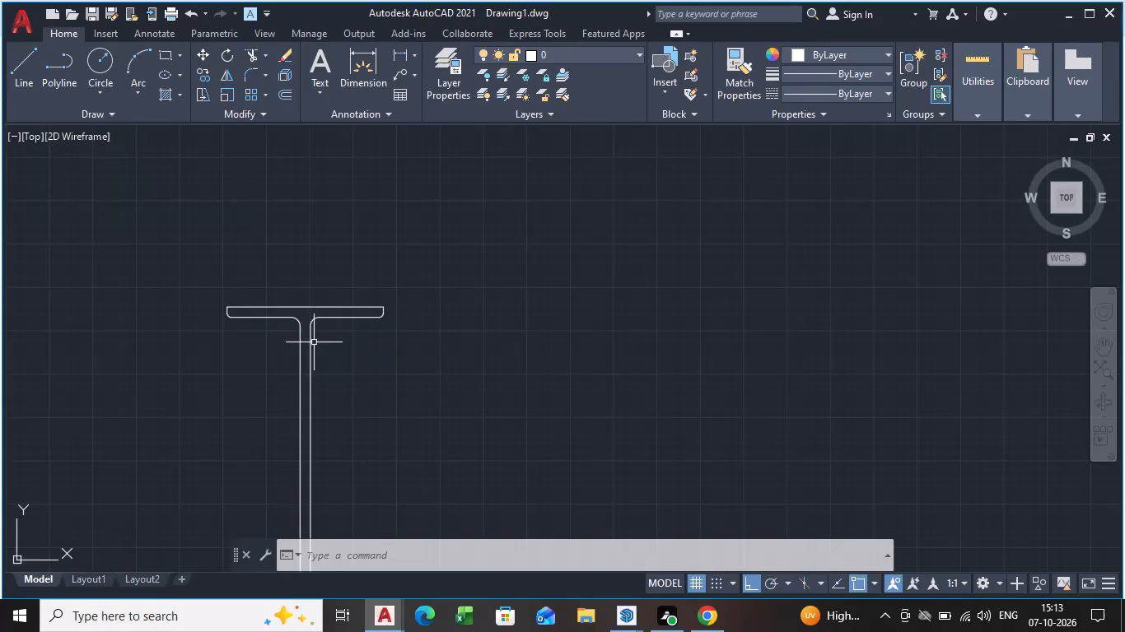
key(l)
key(Return)
scroll(224, 309, up, 3)
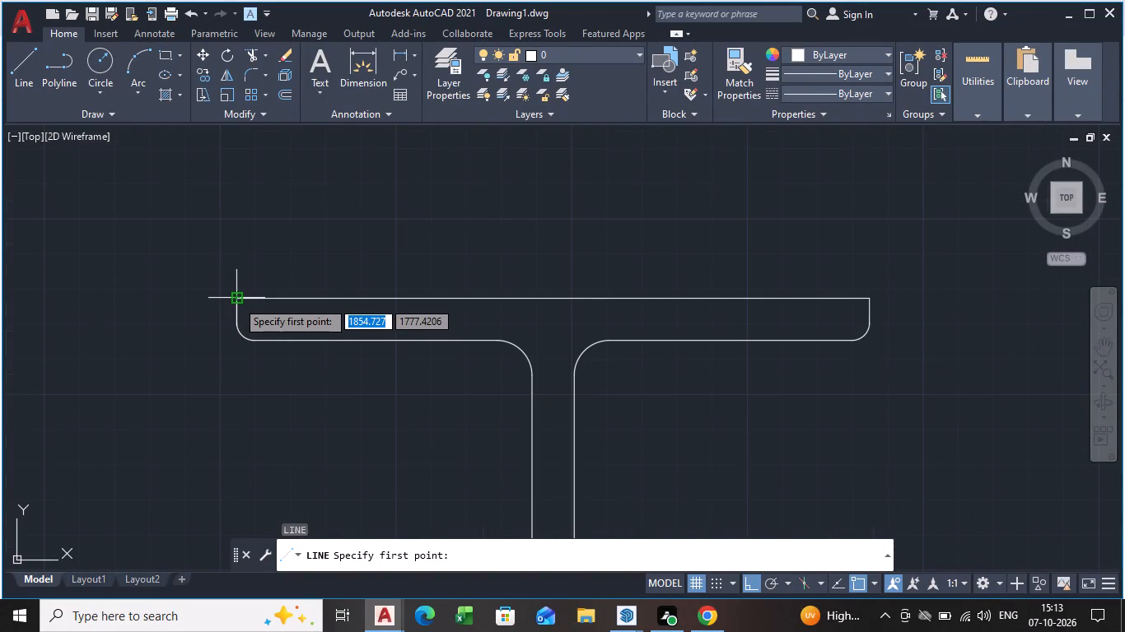
scroll(243, 302, up, 1)
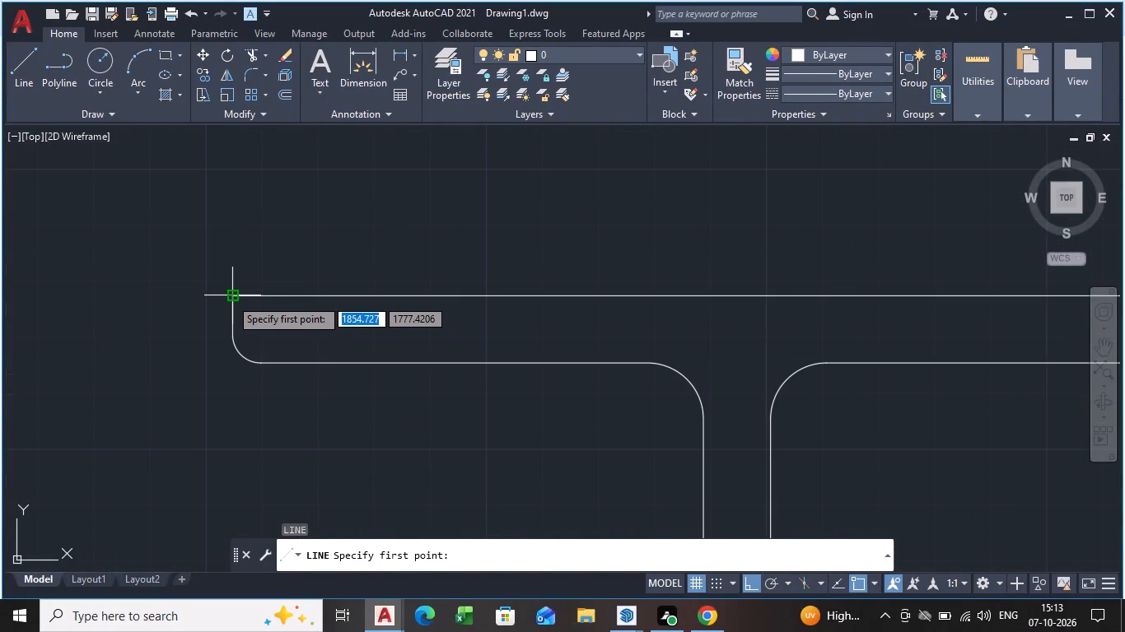
click(230, 298)
scroll(471, 324, down, 3)
middle_drag(472, 323, 99, 318)
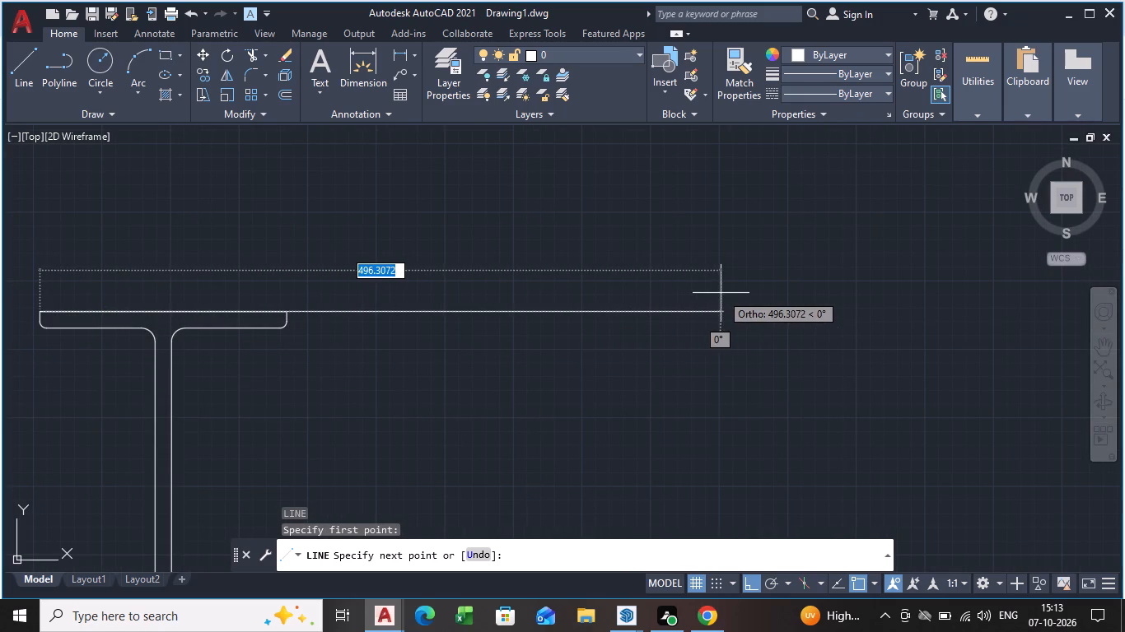
click(660, 278)
key(space)
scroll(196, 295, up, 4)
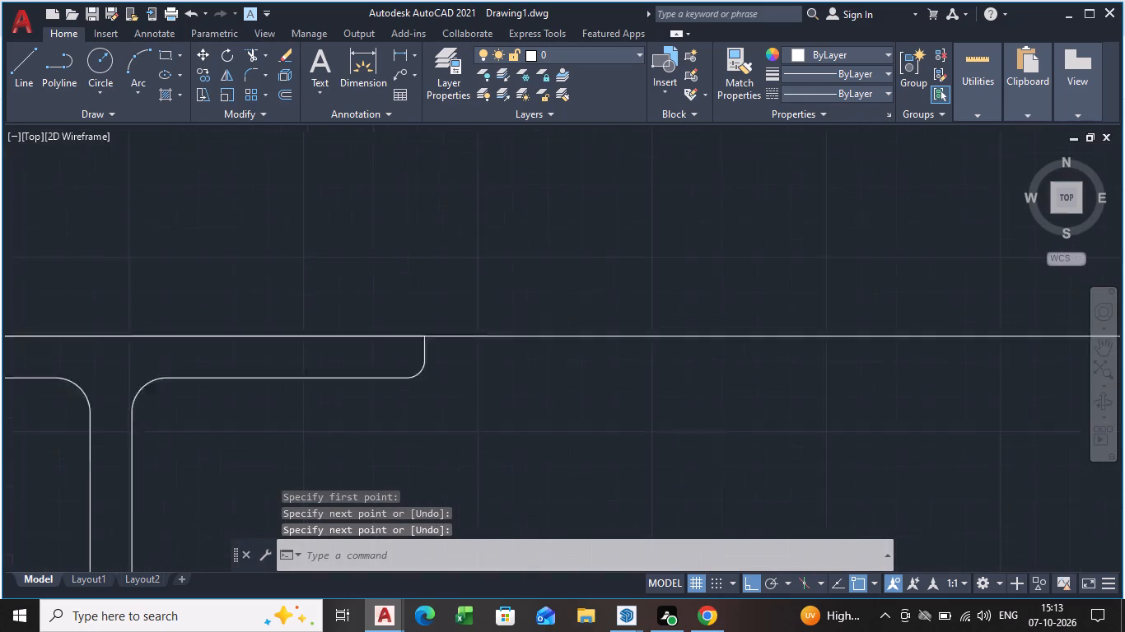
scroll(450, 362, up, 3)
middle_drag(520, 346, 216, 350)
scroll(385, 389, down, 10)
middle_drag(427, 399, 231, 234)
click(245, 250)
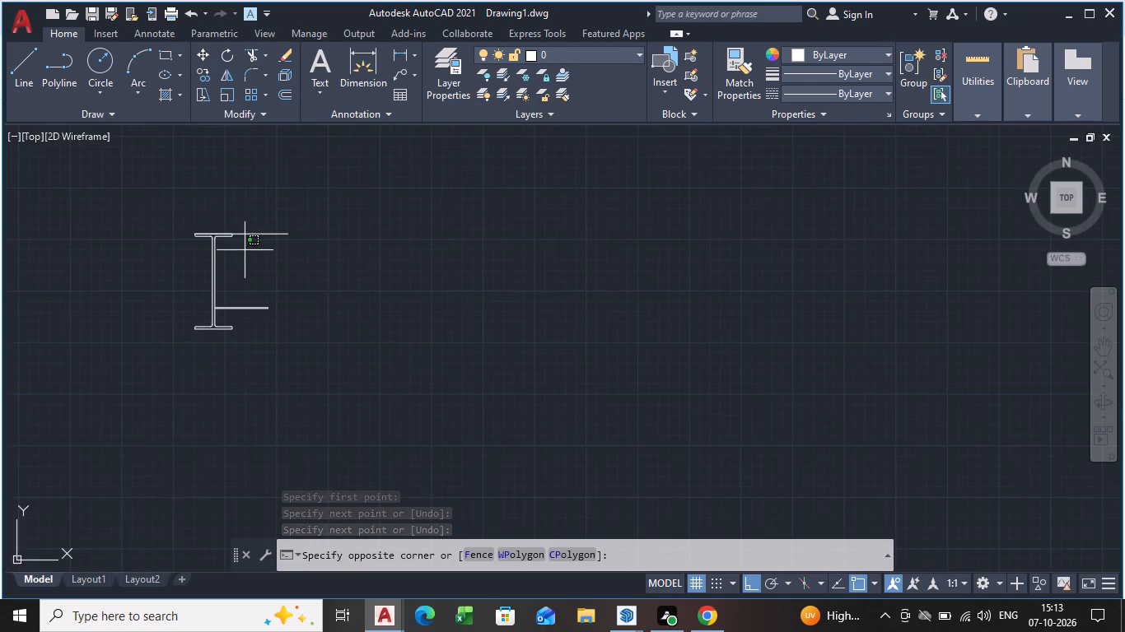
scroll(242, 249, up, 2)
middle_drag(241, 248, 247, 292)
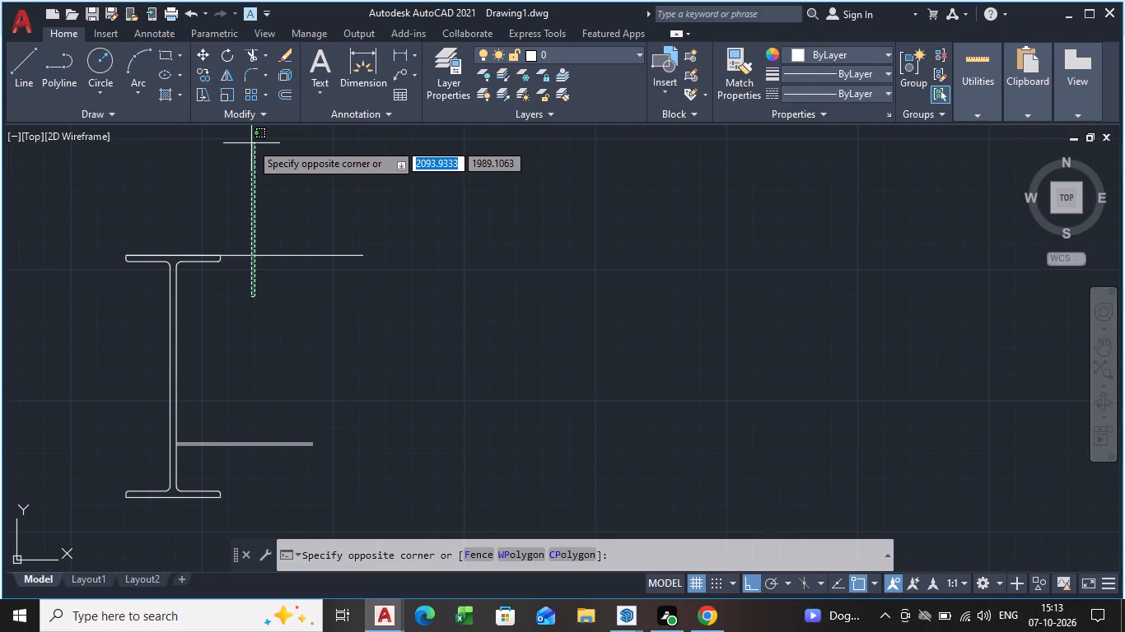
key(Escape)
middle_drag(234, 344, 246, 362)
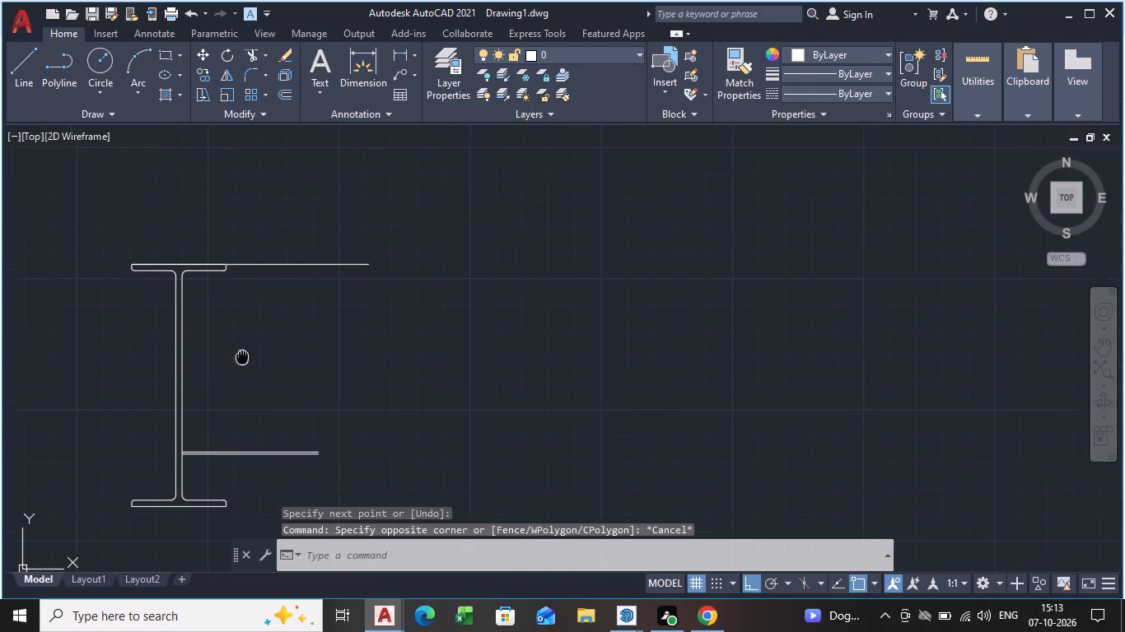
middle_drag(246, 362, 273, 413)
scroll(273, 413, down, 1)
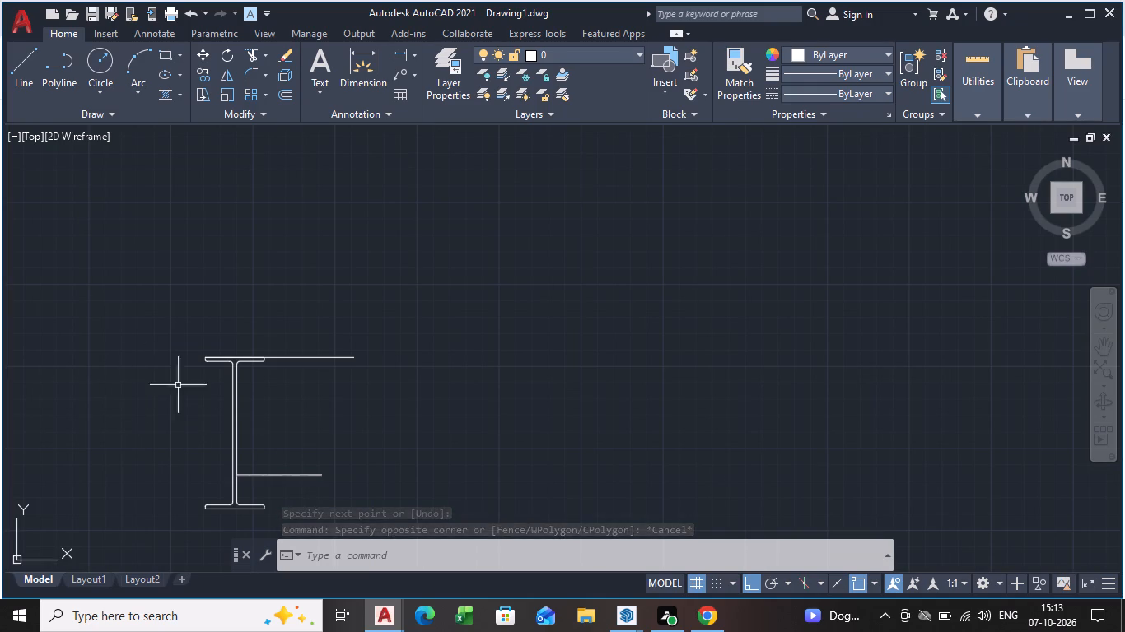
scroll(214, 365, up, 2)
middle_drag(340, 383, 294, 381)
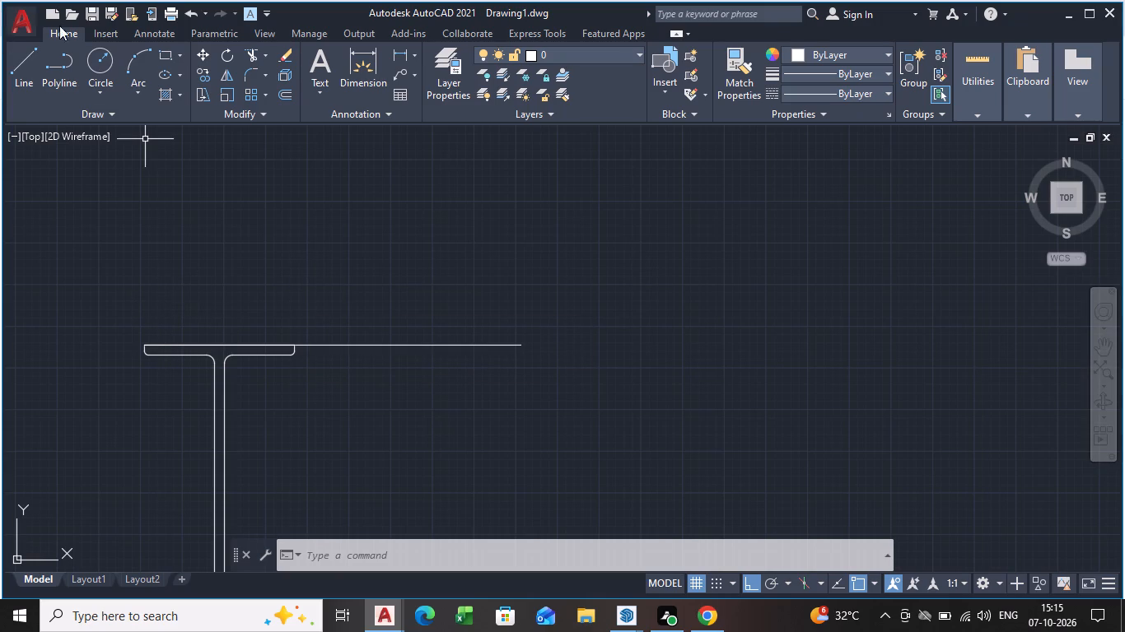
Draw a rectangle about 51.8 mm wide and 150 mm high standing on the upper flange's top edge, near its left end.
click(163, 53)
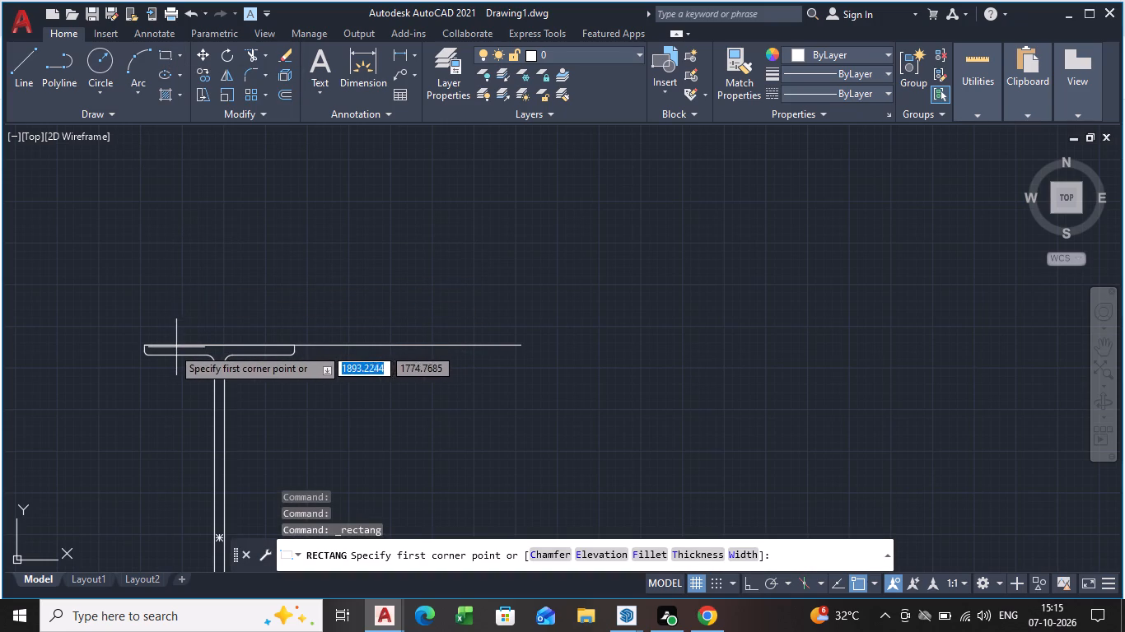
scroll(172, 342, up, 4)
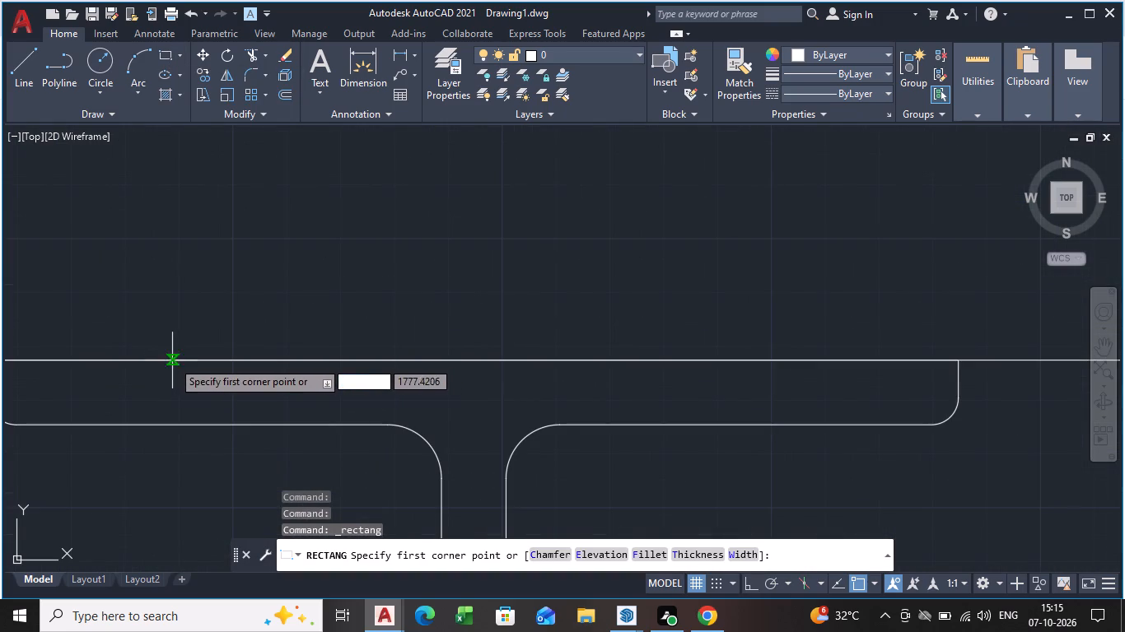
click(171, 360)
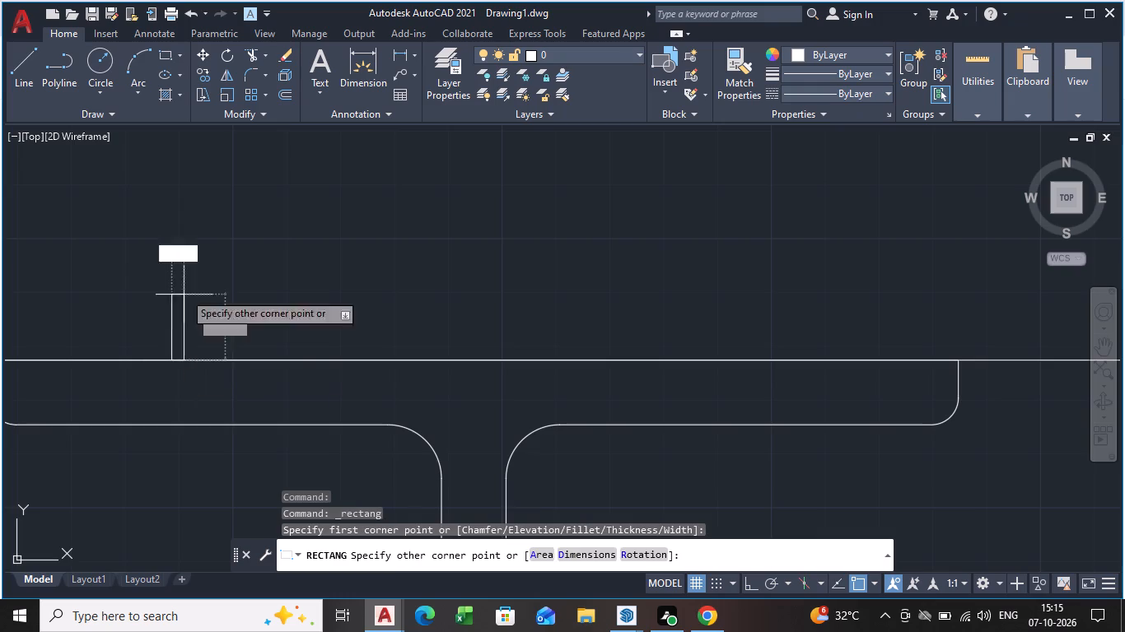
scroll(176, 223, down, 4)
middle_drag(171, 233, 101, 373)
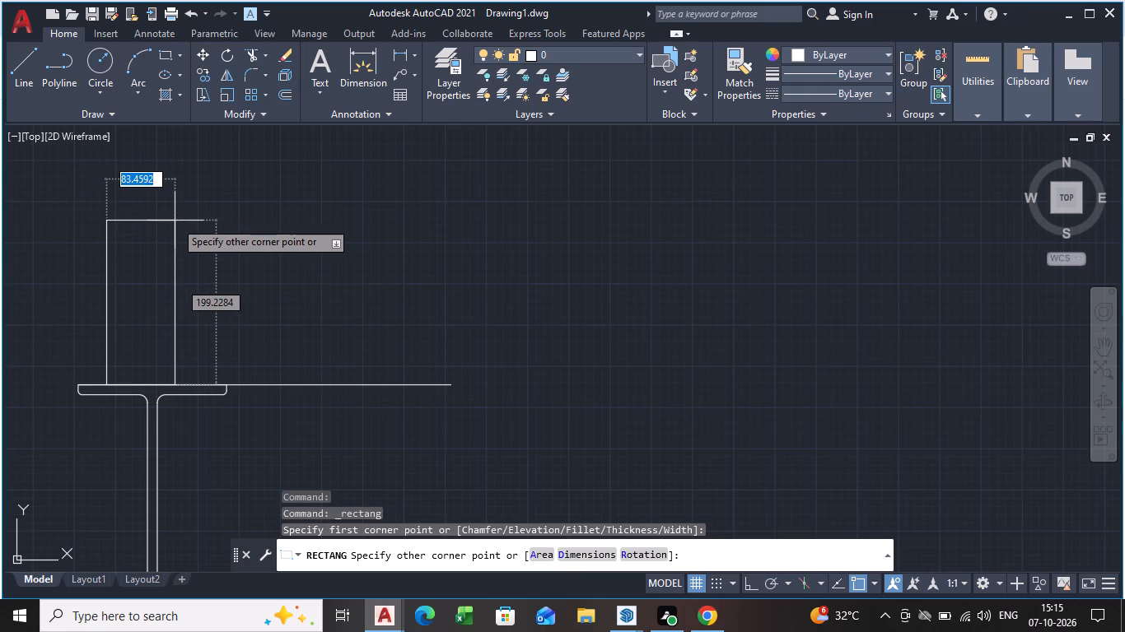
key(Tab)
text(15)
key(0)
key(Tab)
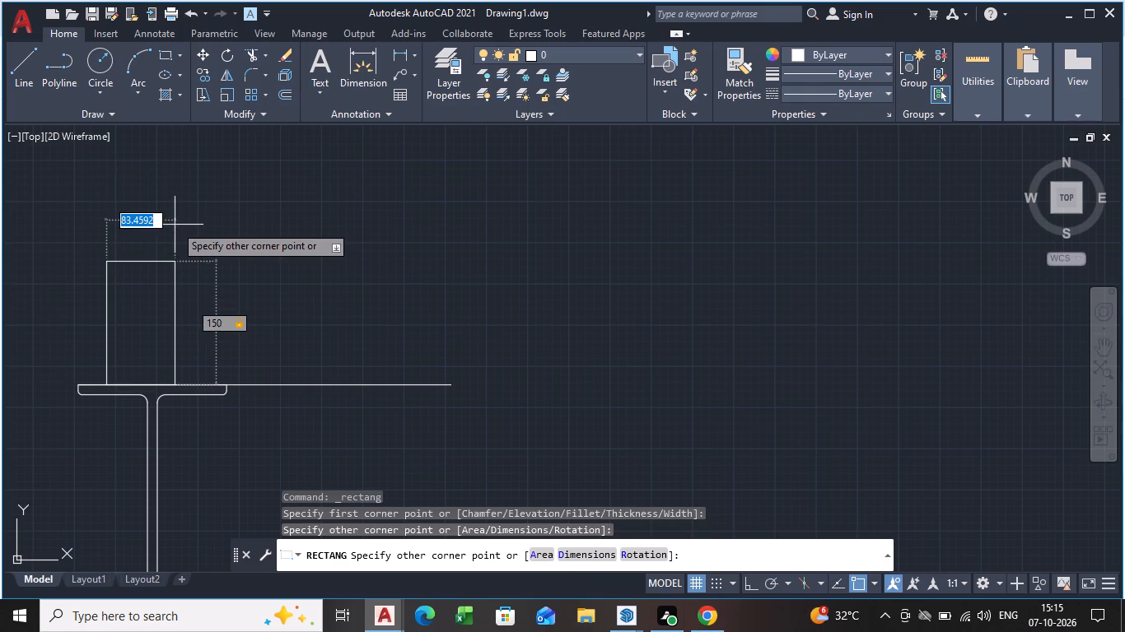
scroll(156, 252, up, 1)
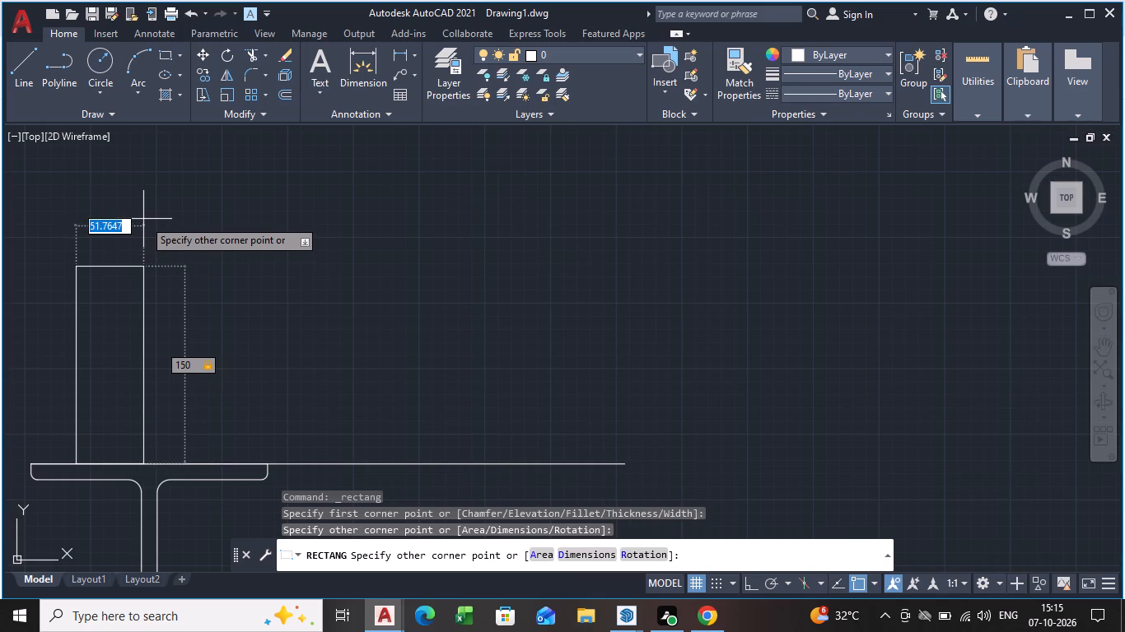
click(143, 219)
key(space)
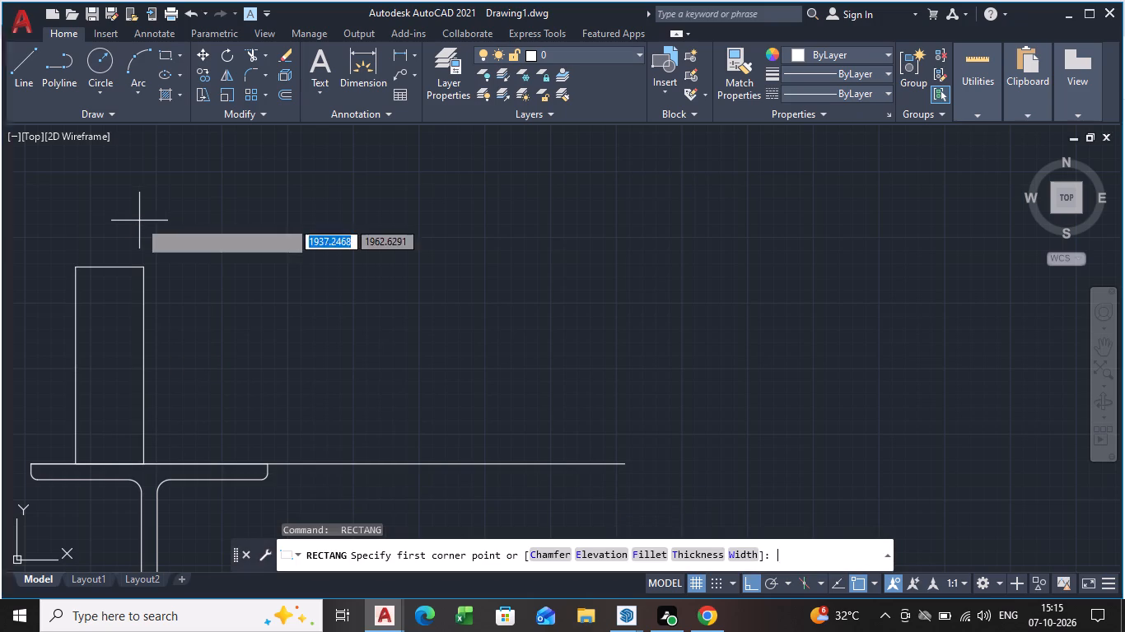
key(Escape)
Offset the rectangle above the flange inward by 2 mm.
click(142, 349)
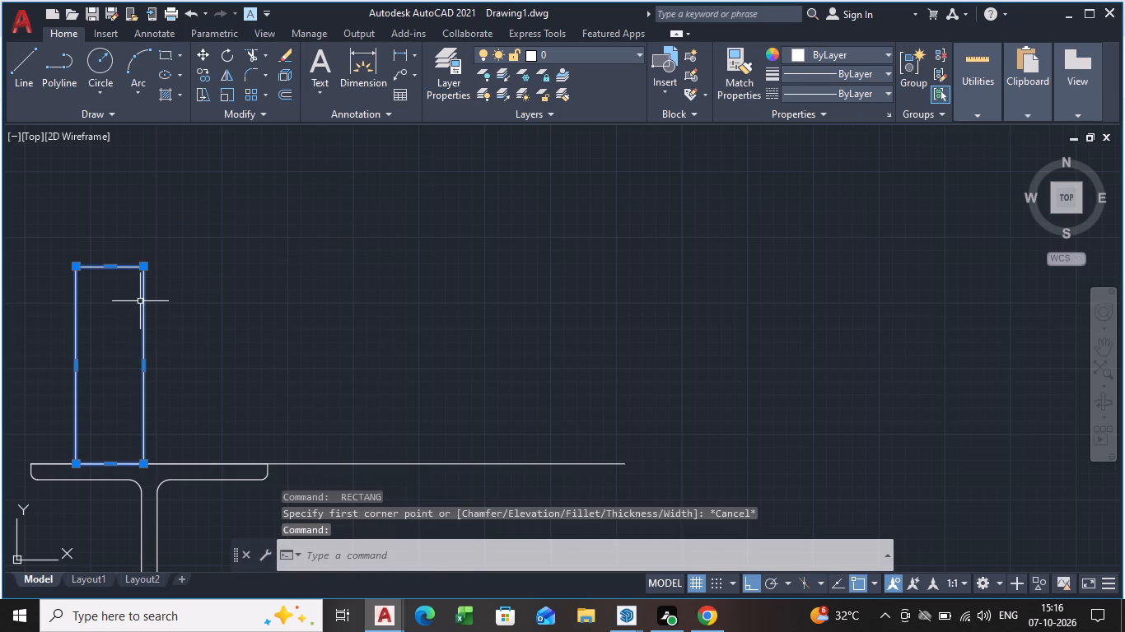
text(OFF)
key(Return)
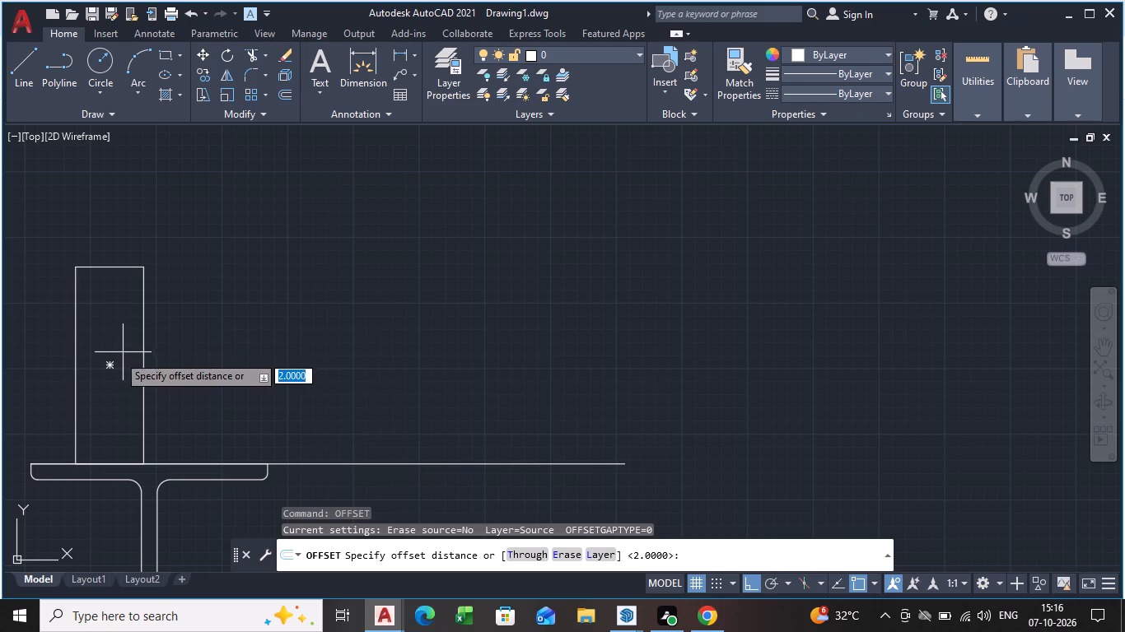
click(75, 377)
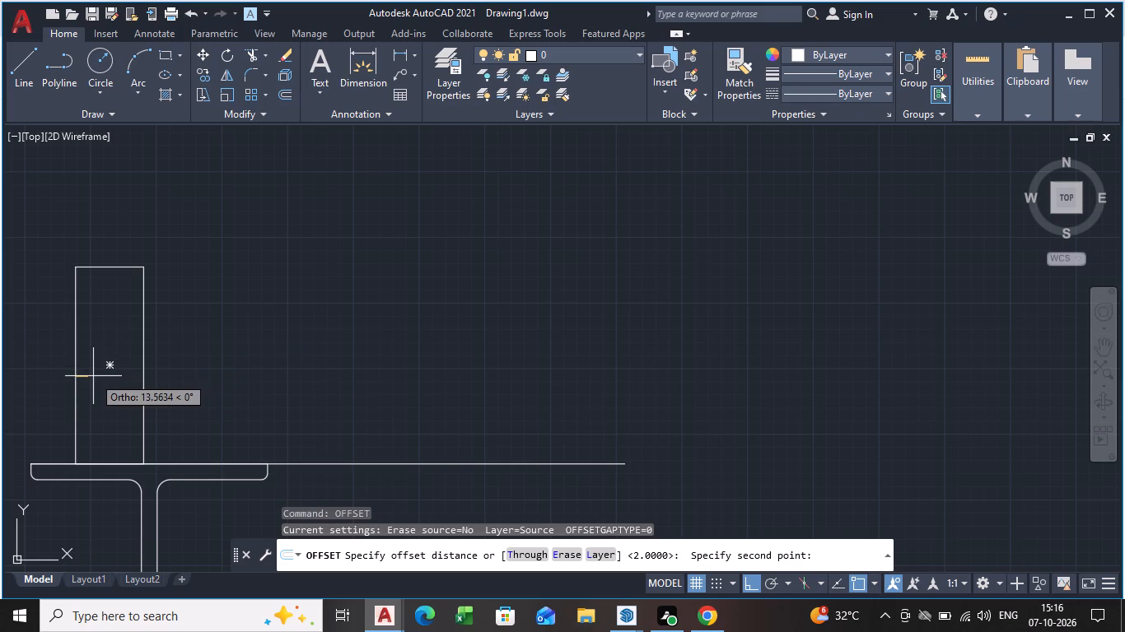
key(2)
key(Return)
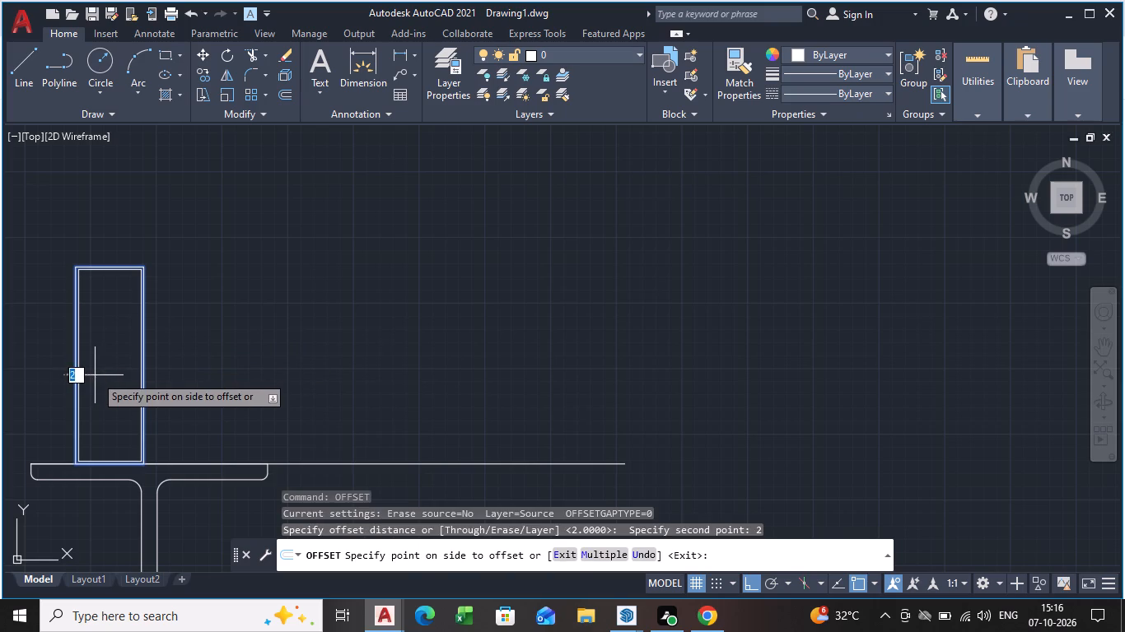
click(96, 371)
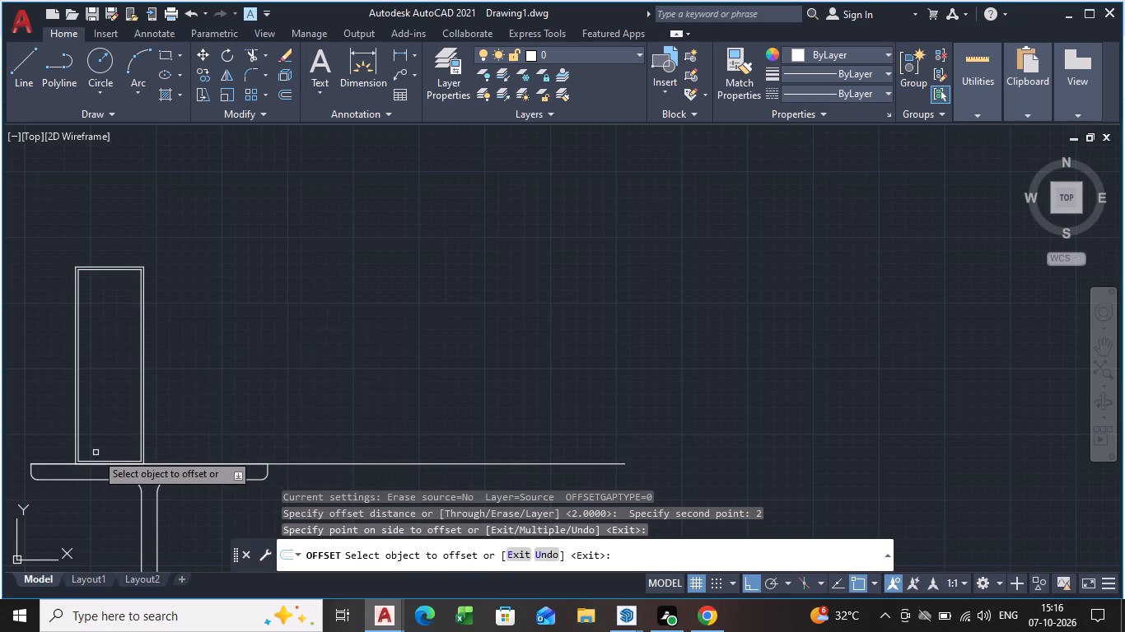
key(space)
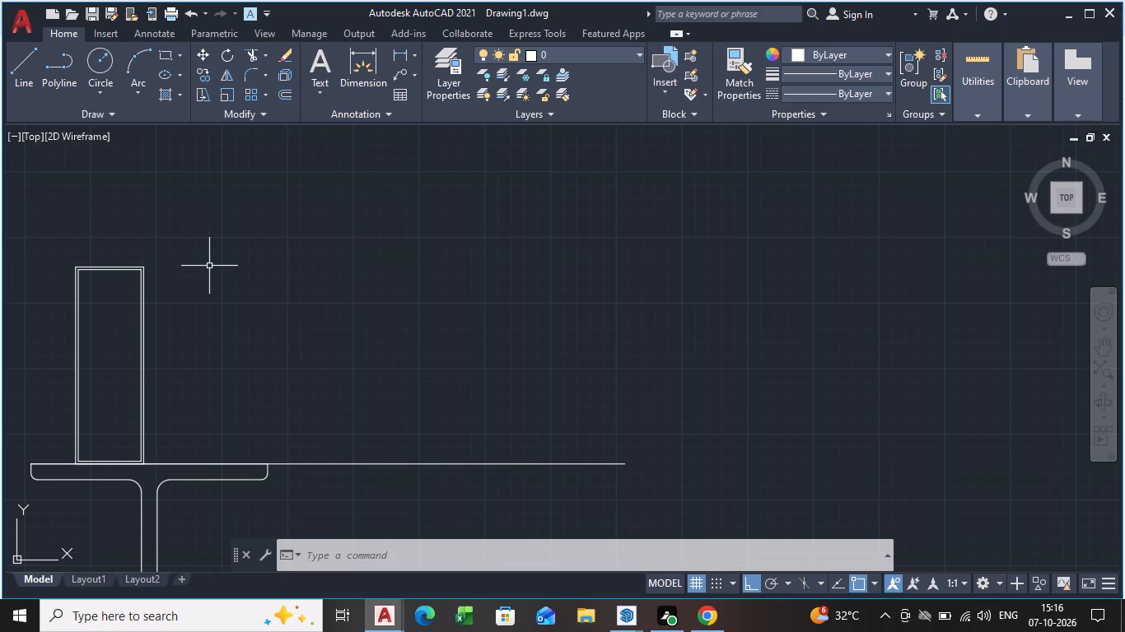
Draw a short horizontal line extending leftward from the outer rectangle's top-left corner.
key(l)
key(Return)
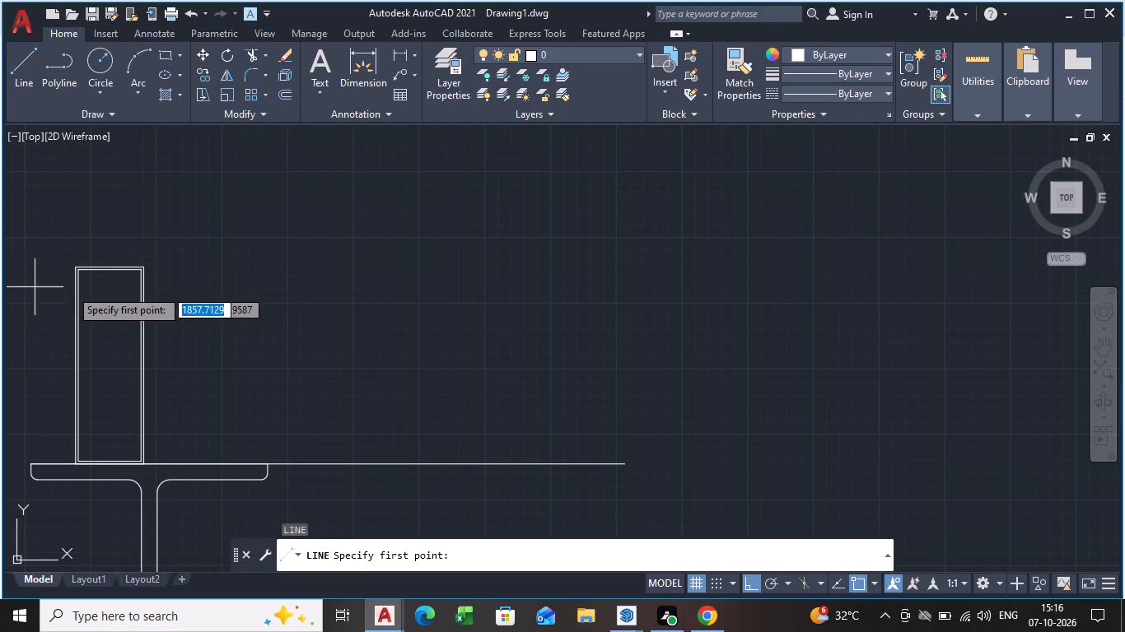
middle_drag(72, 288, 168, 263)
scroll(162, 194, up, 4)
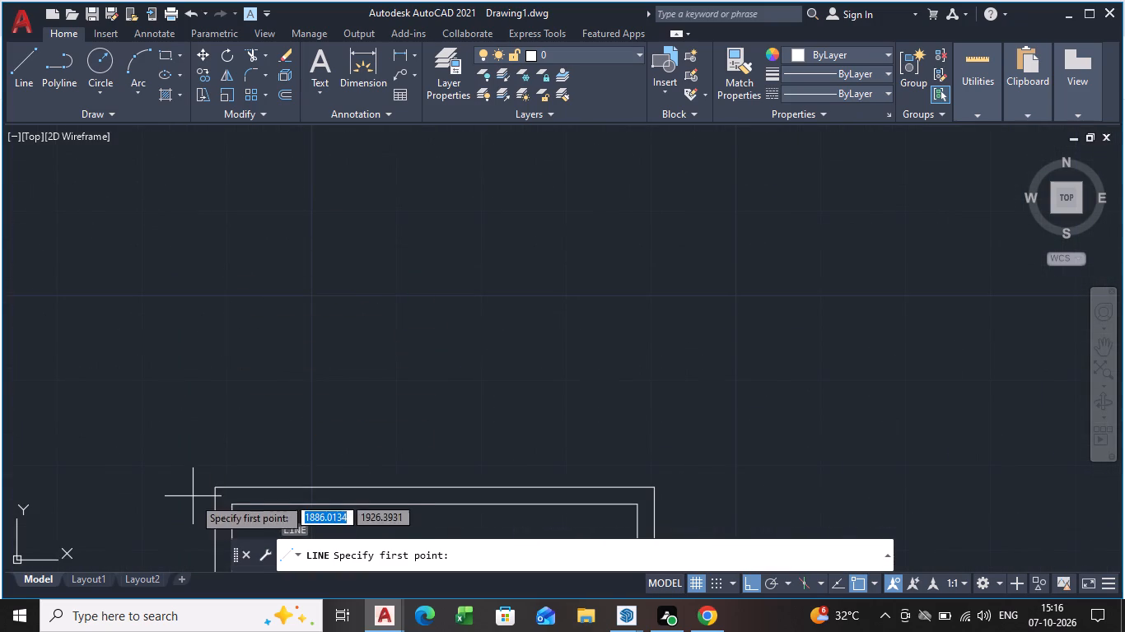
click(220, 488)
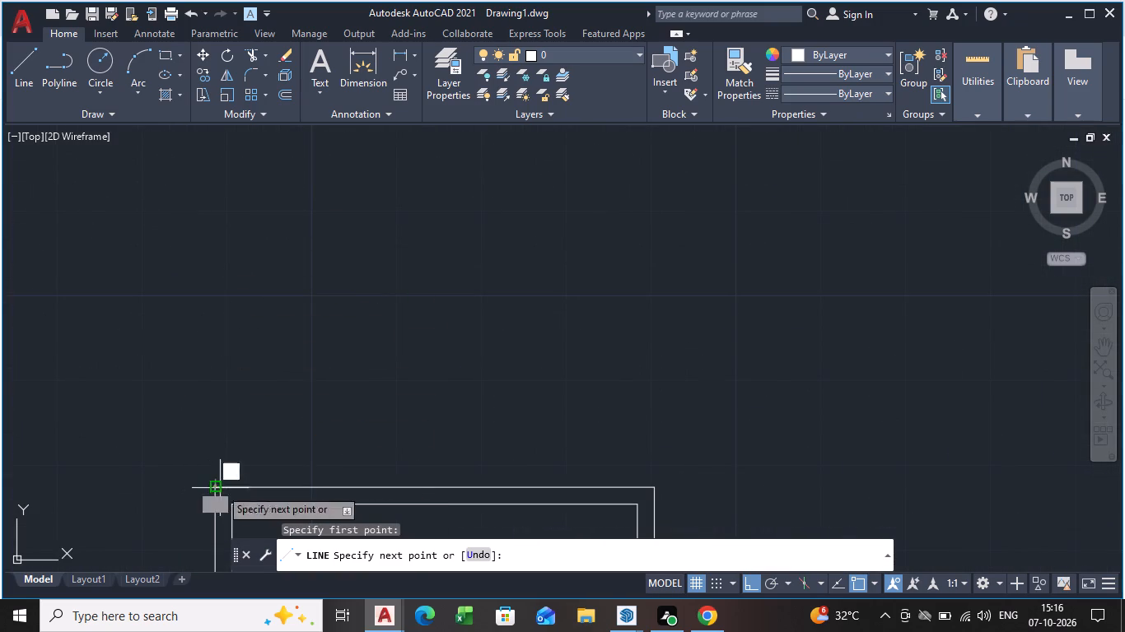
click(91, 452)
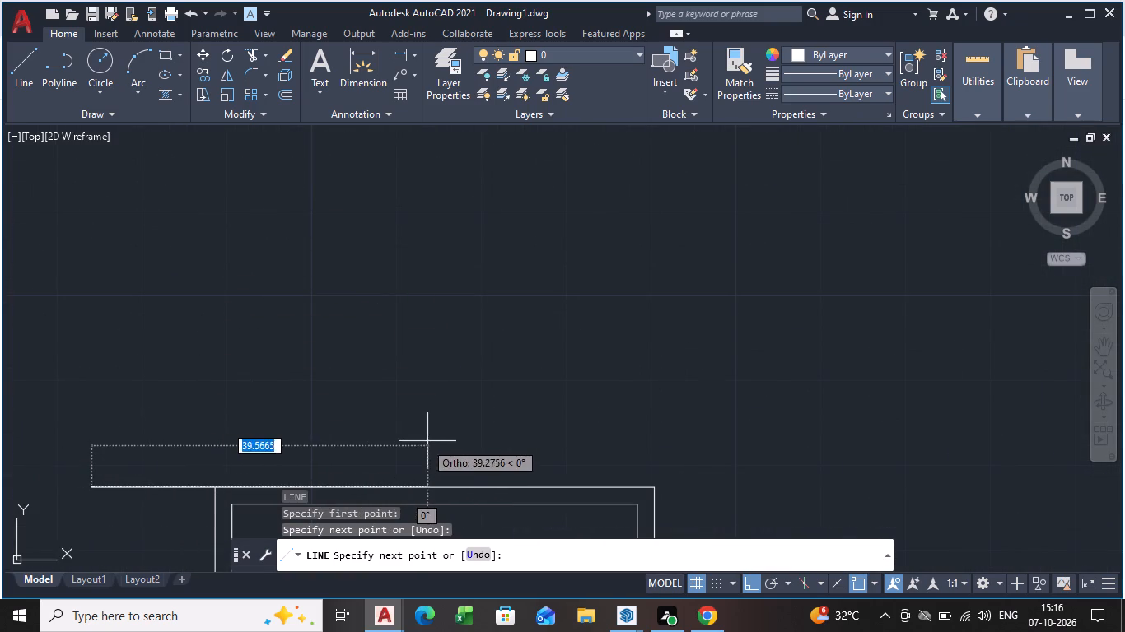
scroll(429, 439, down, 1)
middle_drag(427, 437, 277, 276)
key(Escape)
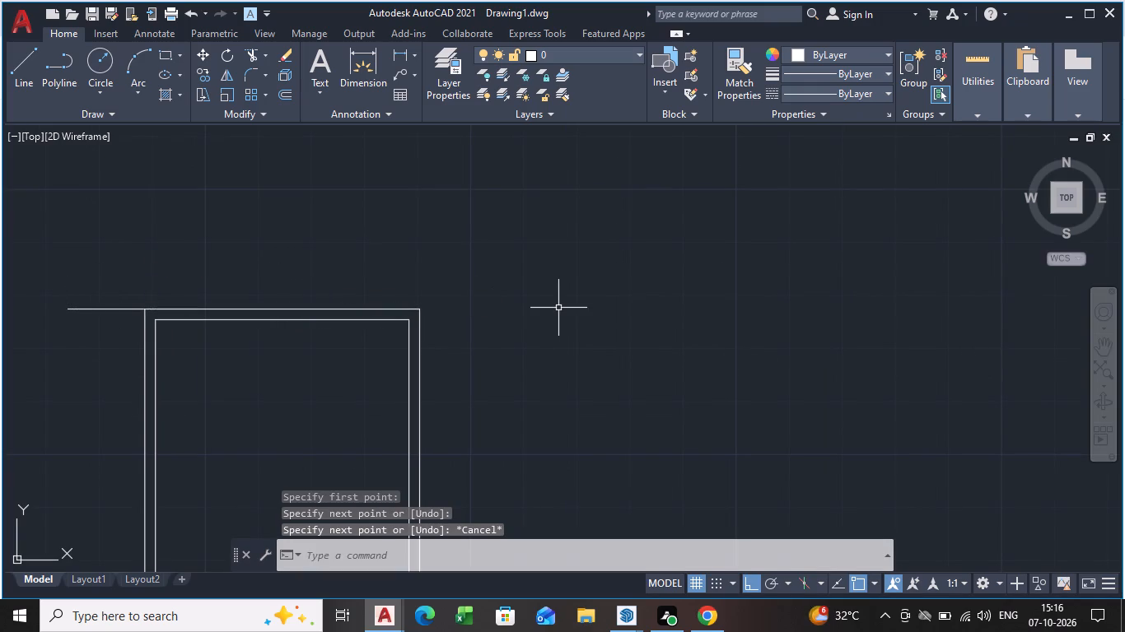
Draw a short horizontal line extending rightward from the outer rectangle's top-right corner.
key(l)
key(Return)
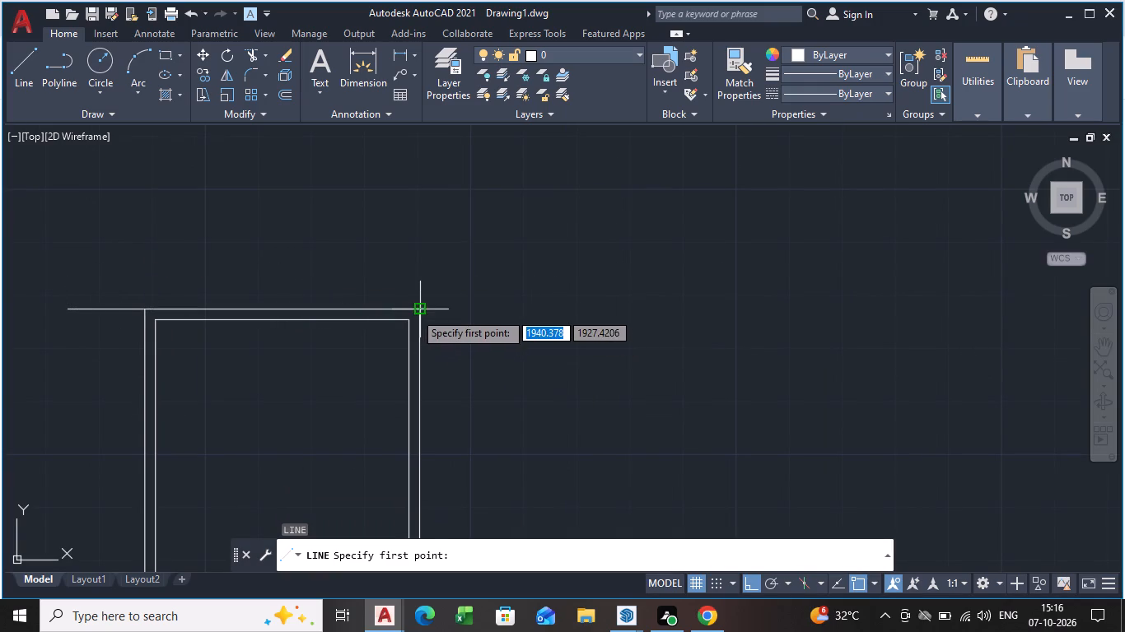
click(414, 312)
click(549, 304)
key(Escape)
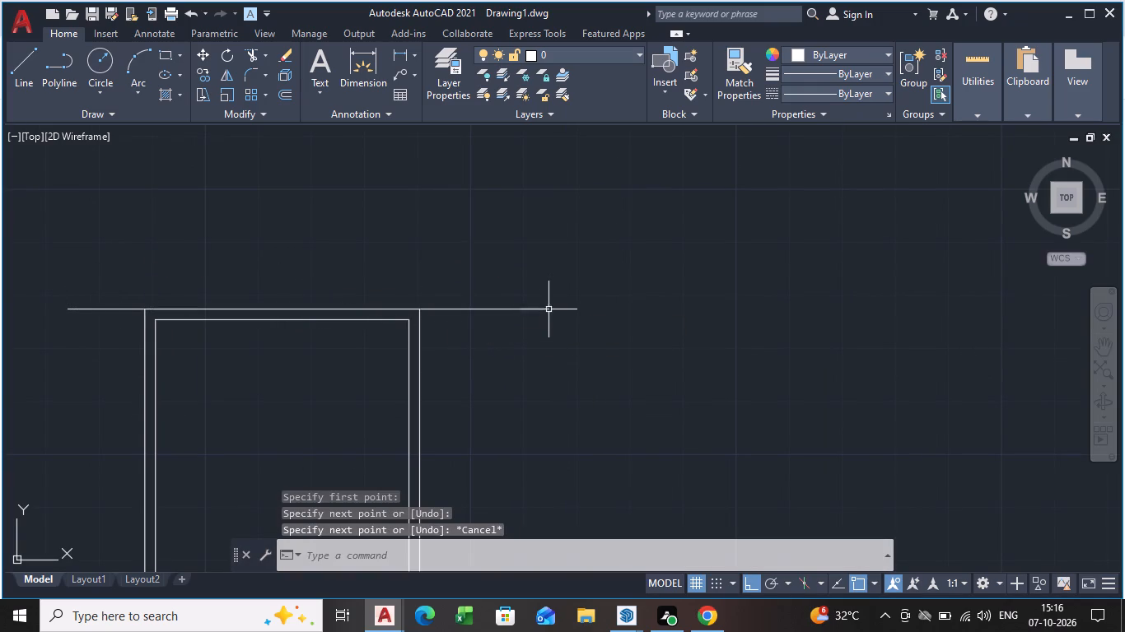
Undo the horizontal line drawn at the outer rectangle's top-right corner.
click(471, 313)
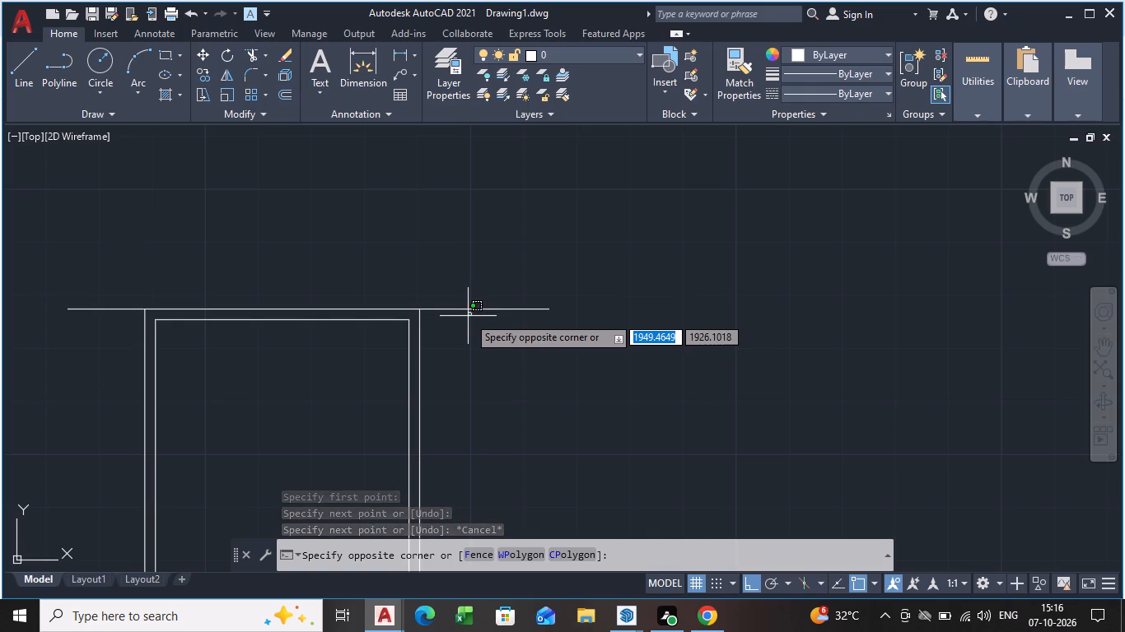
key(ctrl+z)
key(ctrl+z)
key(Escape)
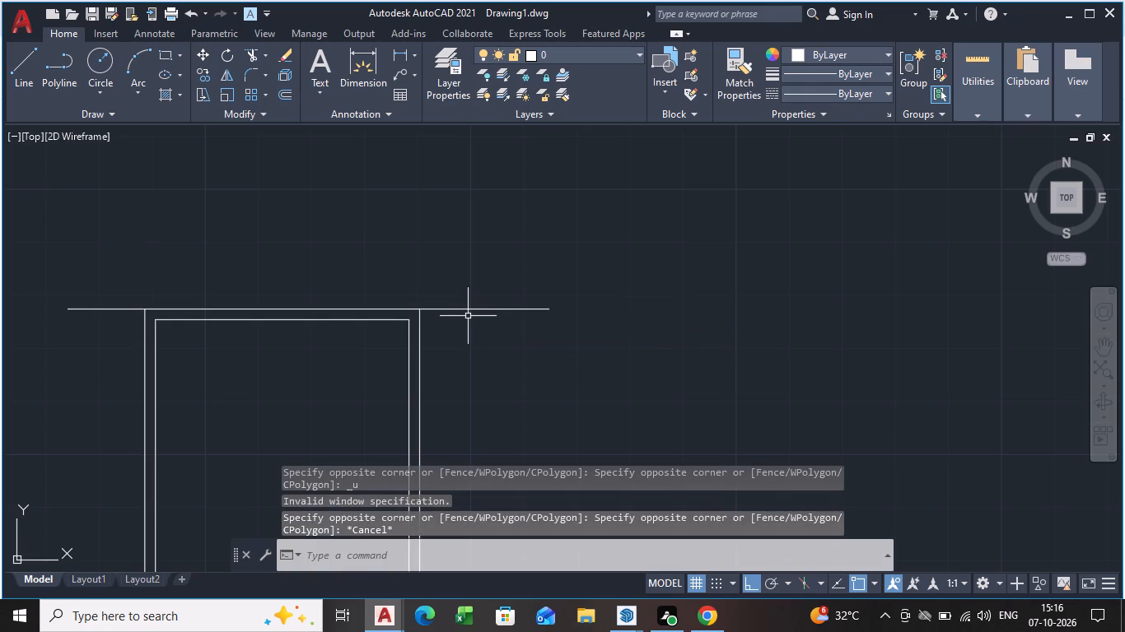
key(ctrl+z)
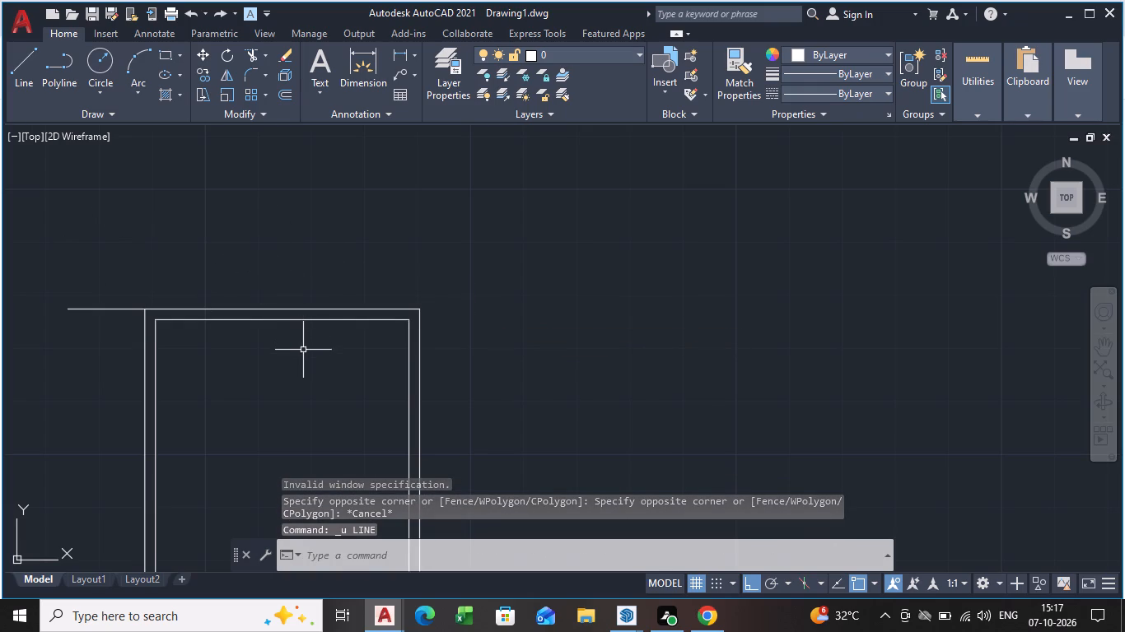
Offset the inner rectangle inward by about 12.85 mm to make a third, narrower rectangle.
scroll(310, 391, down, 1)
middle_drag(308, 389, 278, 313)
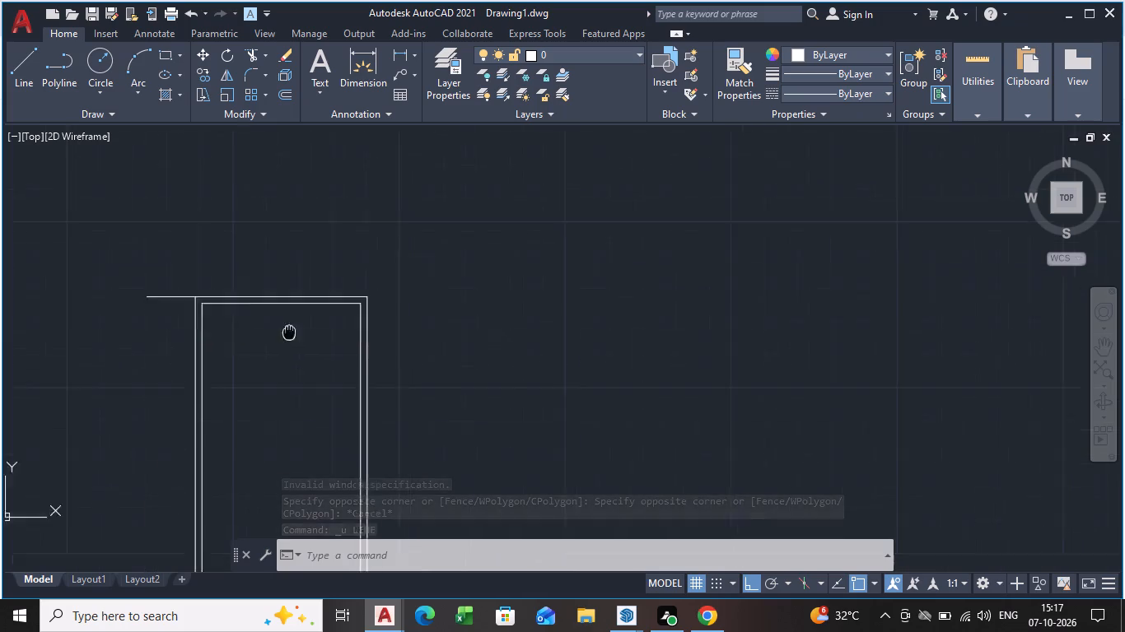
middle_drag(278, 313, 296, 174)
scroll(308, 244, down, 1)
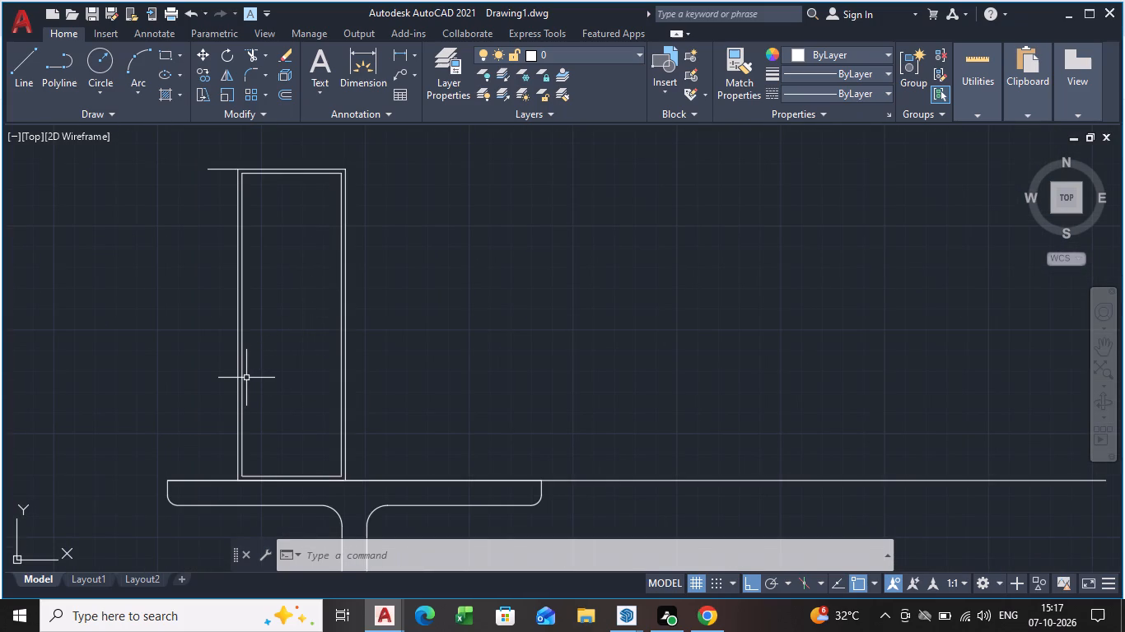
click(243, 384)
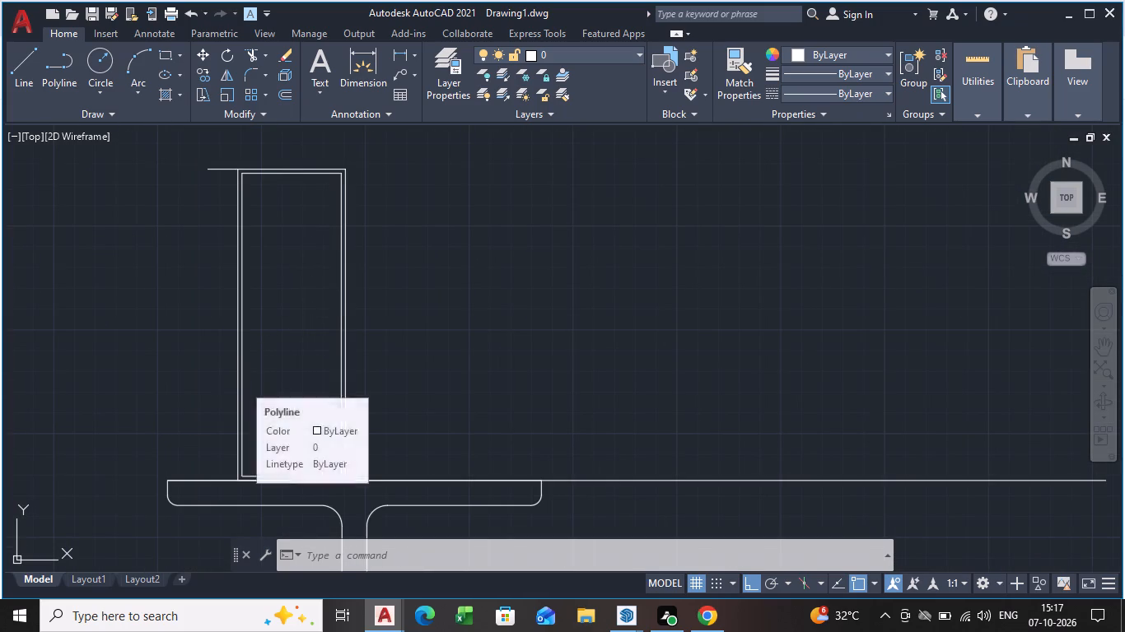
text(OFF)
key(Return)
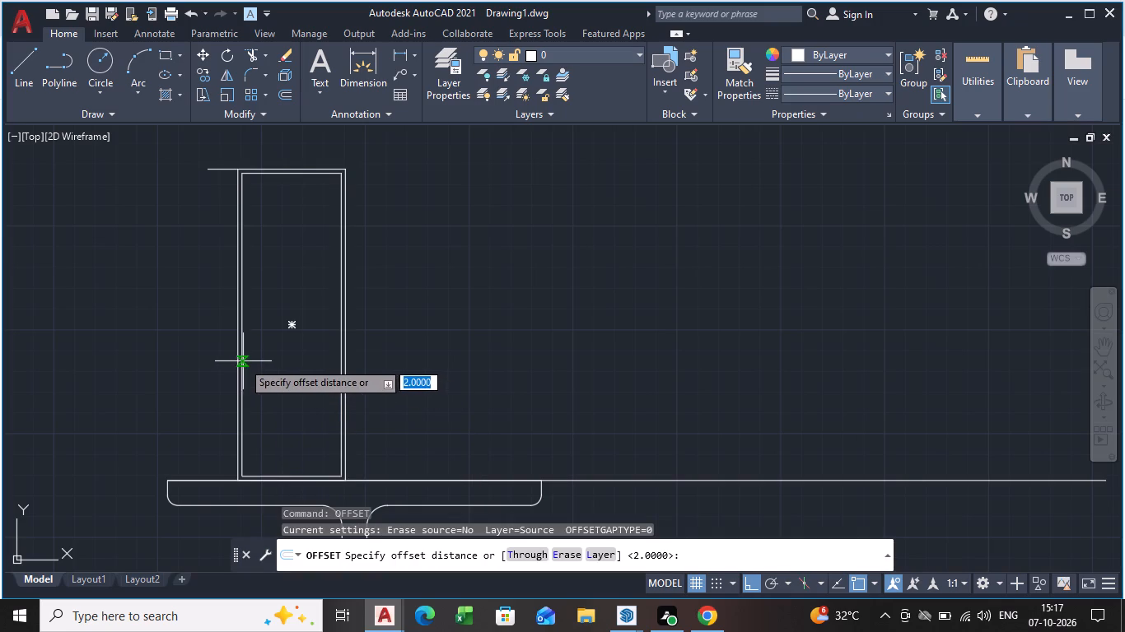
click(240, 360)
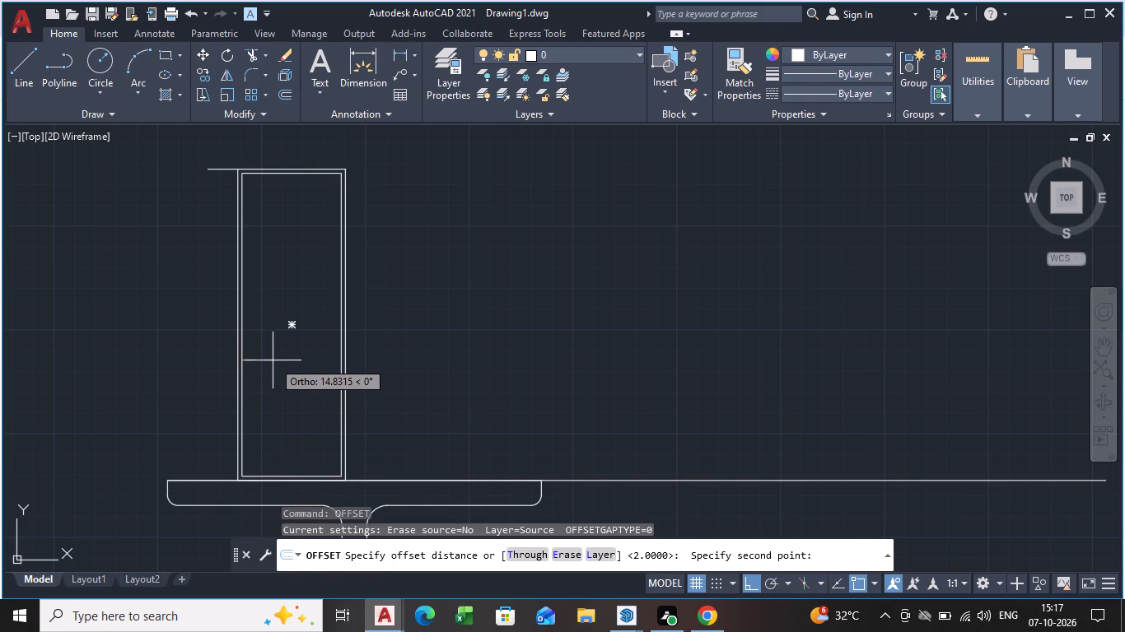
click(268, 357)
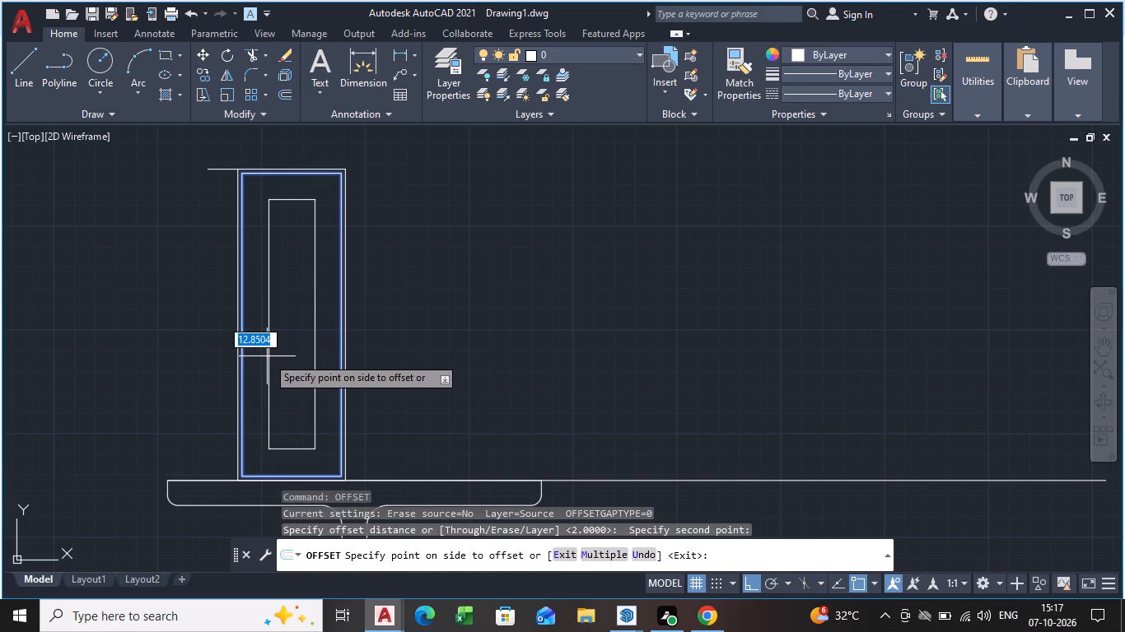
click(267, 356)
key(space)
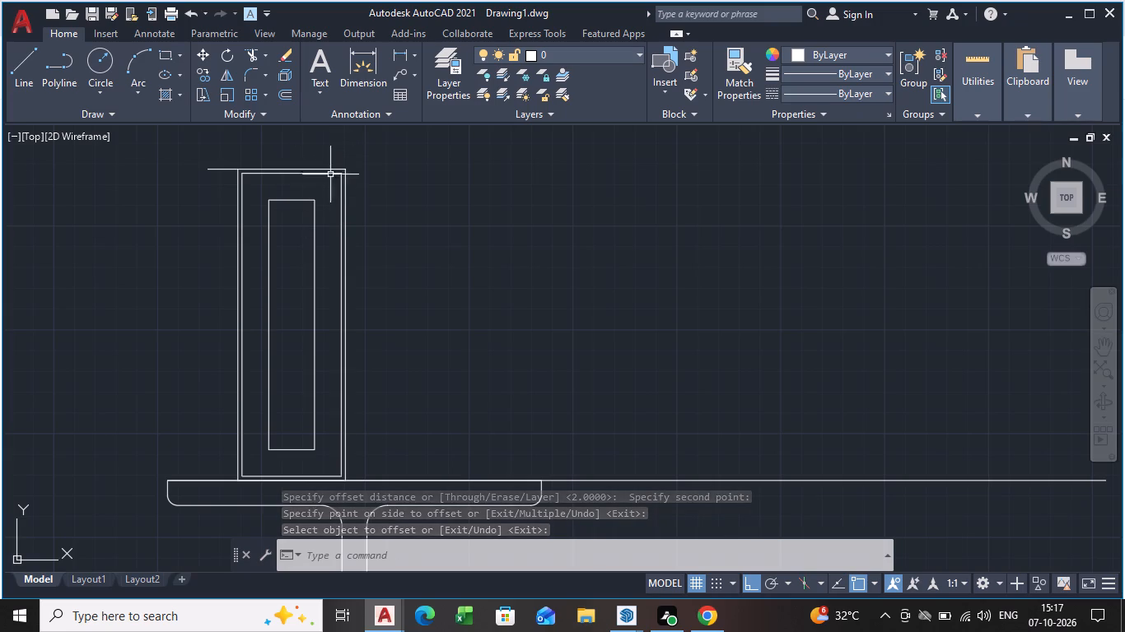
Stretch the innermost rectangle's top edge up to the top edge of the rectangle around it.
scroll(292, 188, up, 2)
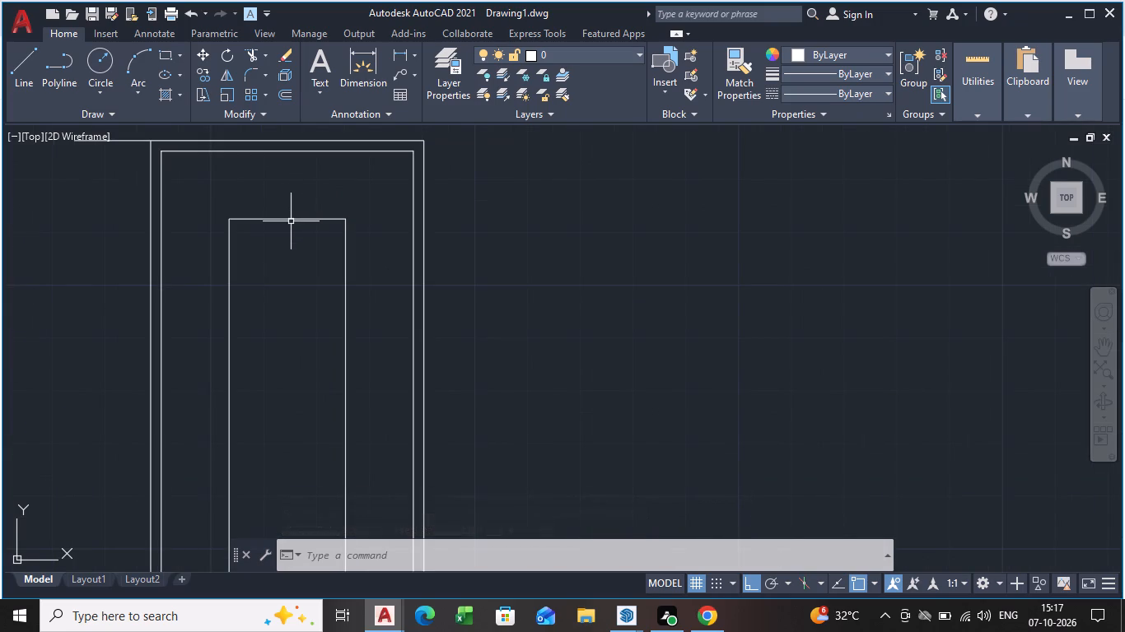
click(290, 221)
click(287, 214)
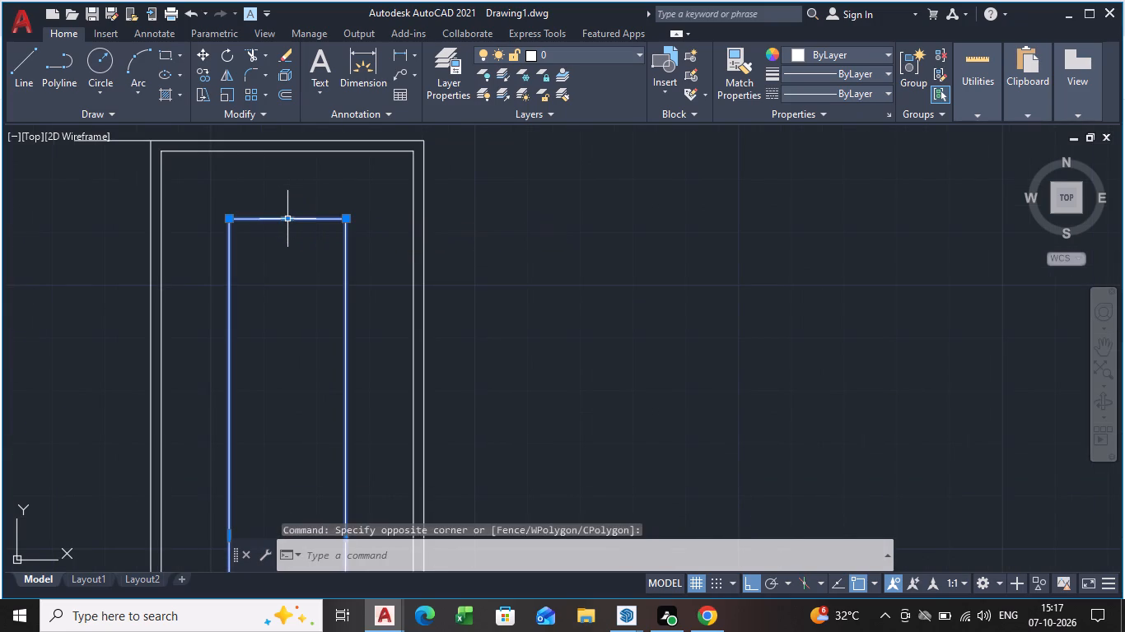
click(285, 216)
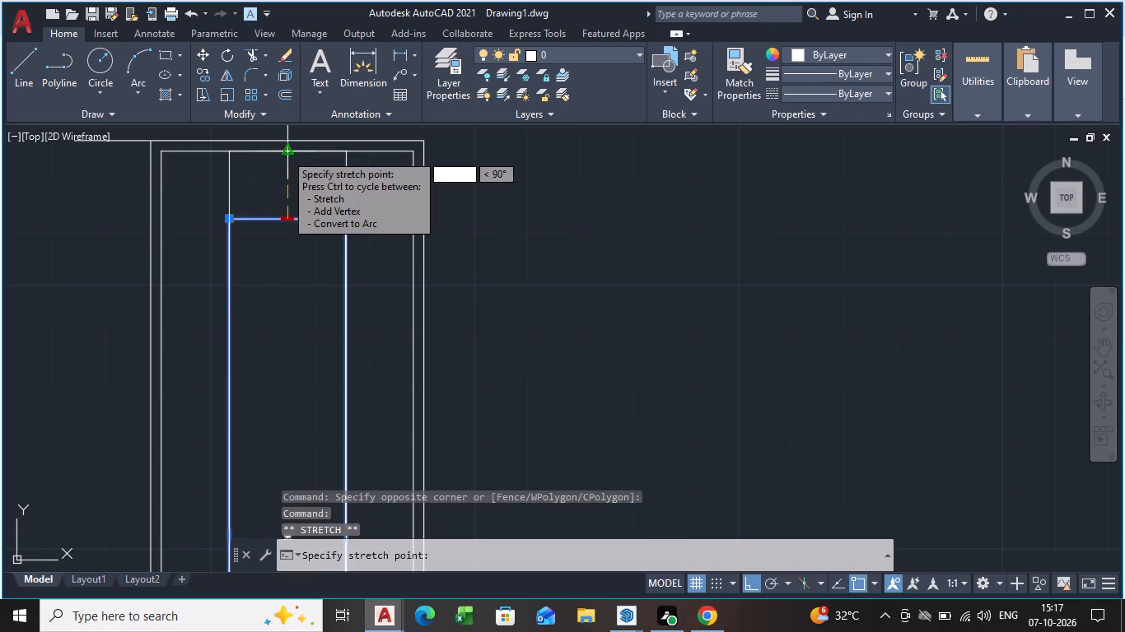
click(285, 153)
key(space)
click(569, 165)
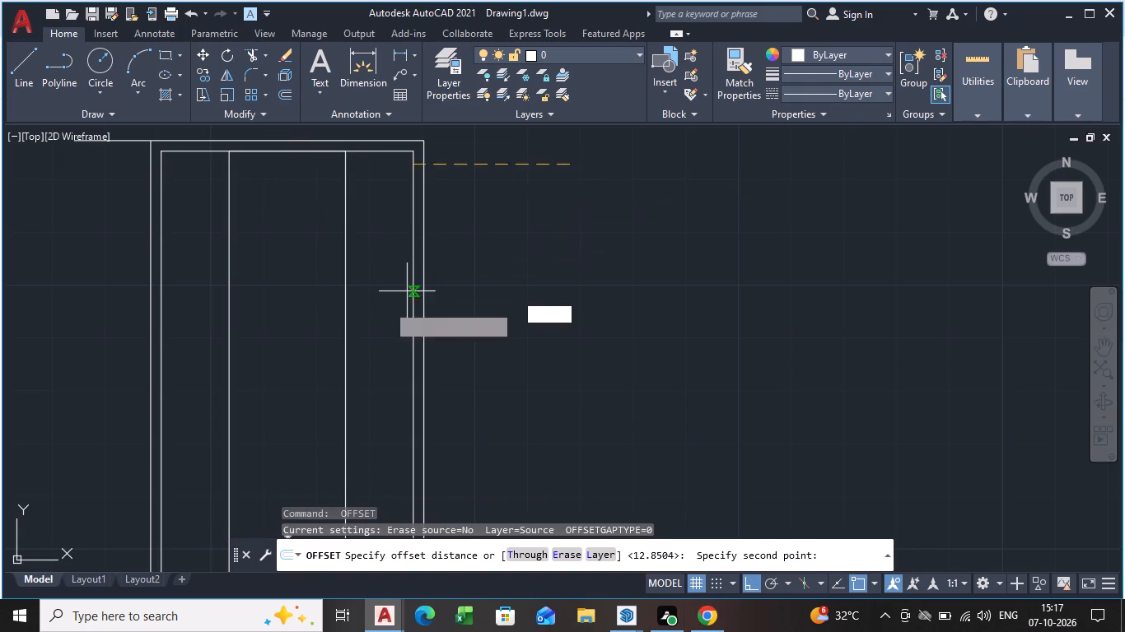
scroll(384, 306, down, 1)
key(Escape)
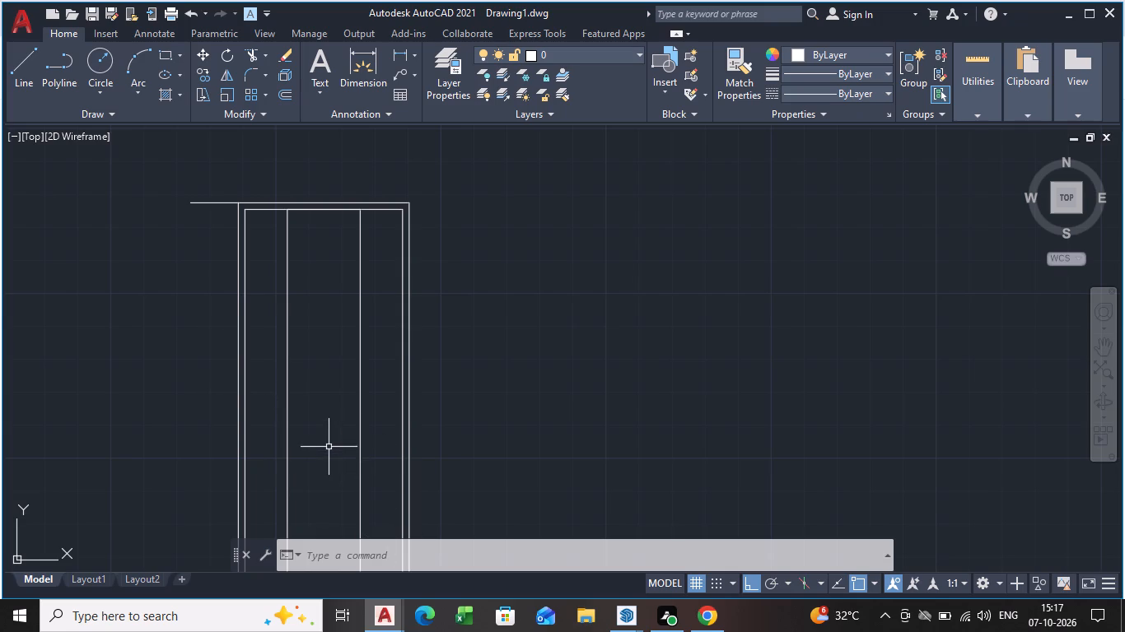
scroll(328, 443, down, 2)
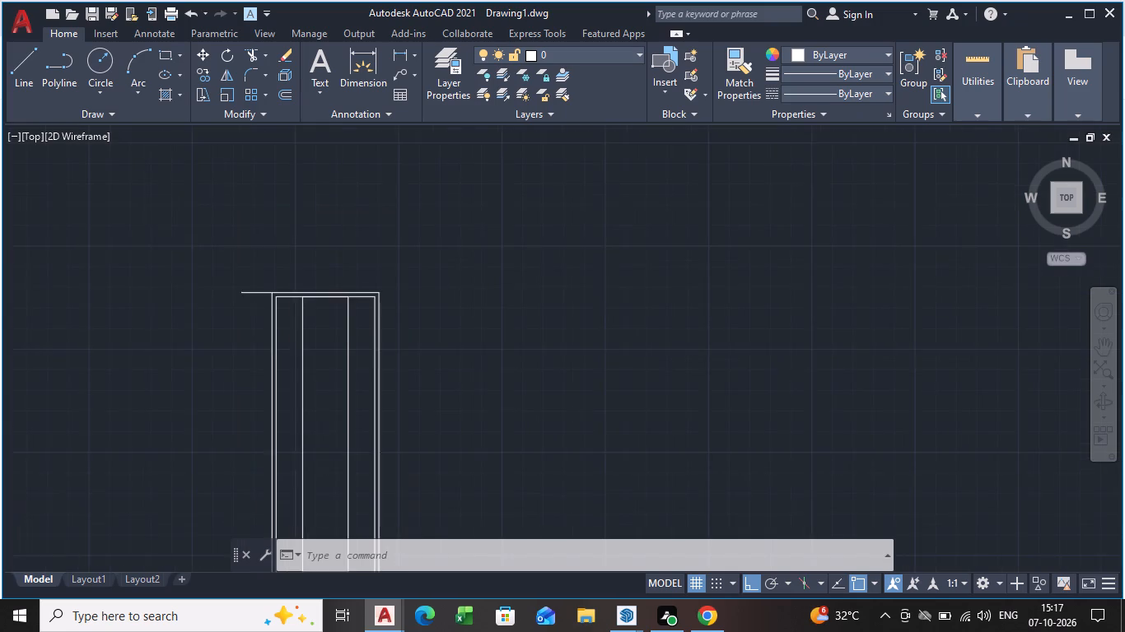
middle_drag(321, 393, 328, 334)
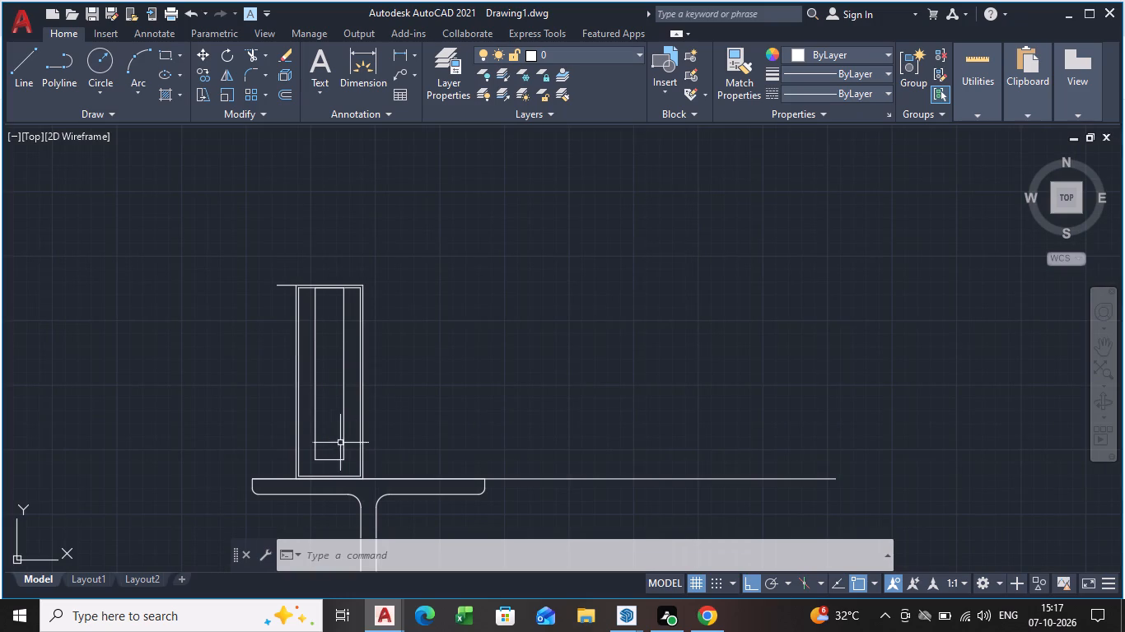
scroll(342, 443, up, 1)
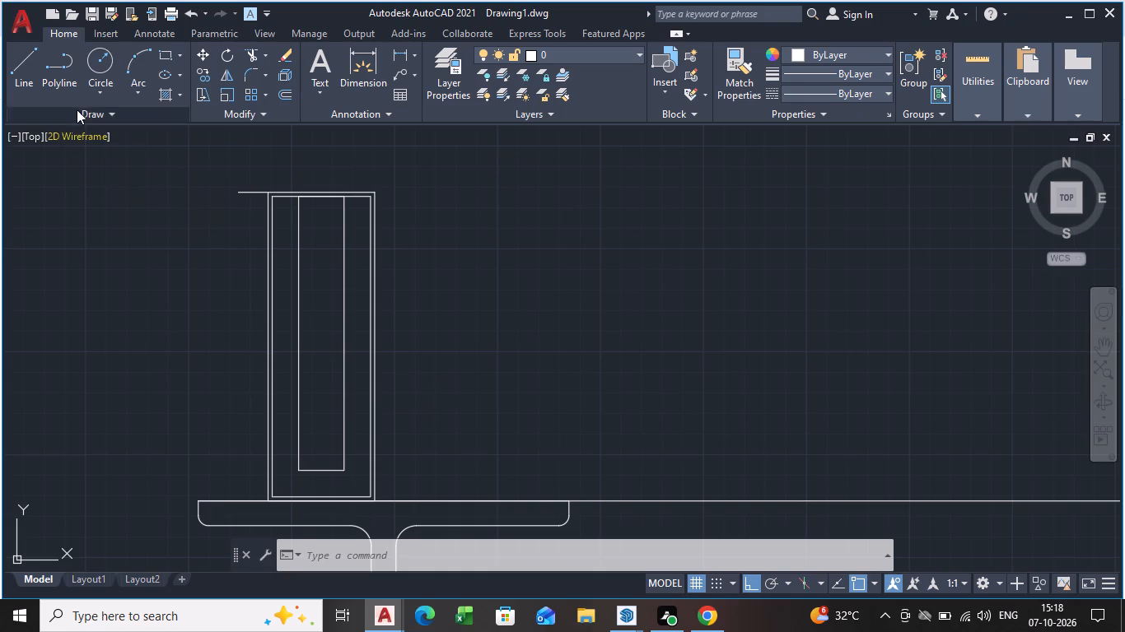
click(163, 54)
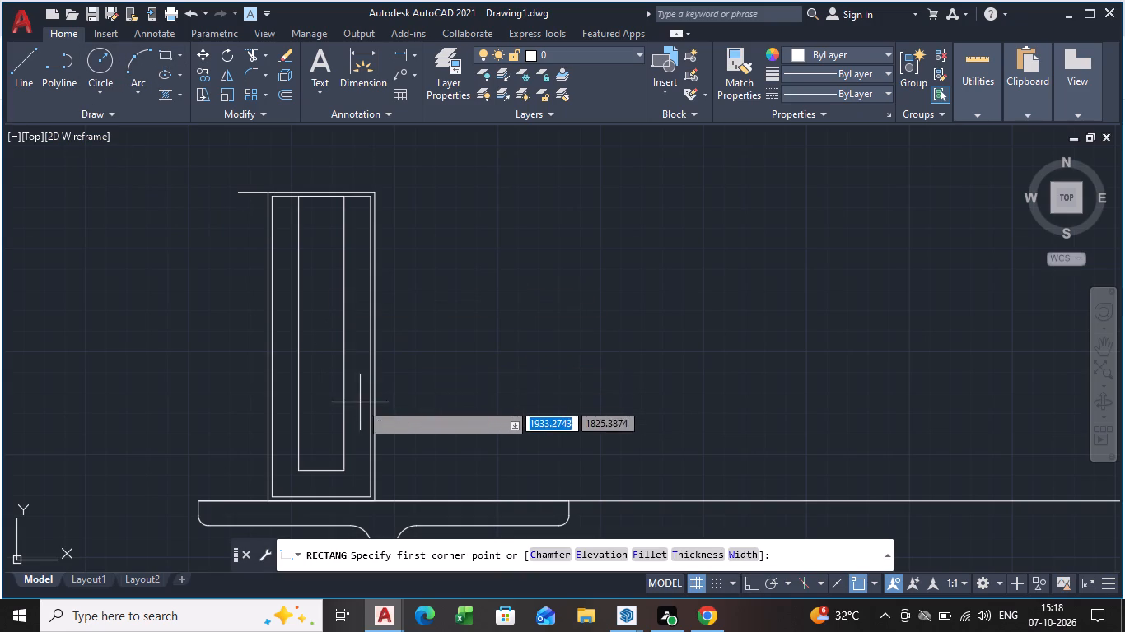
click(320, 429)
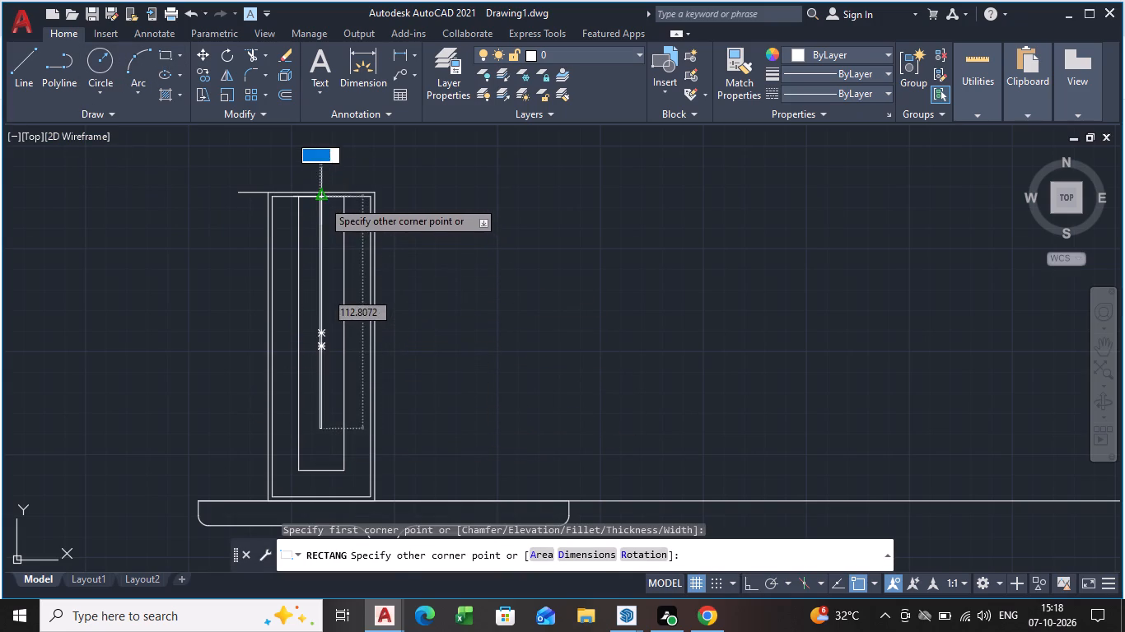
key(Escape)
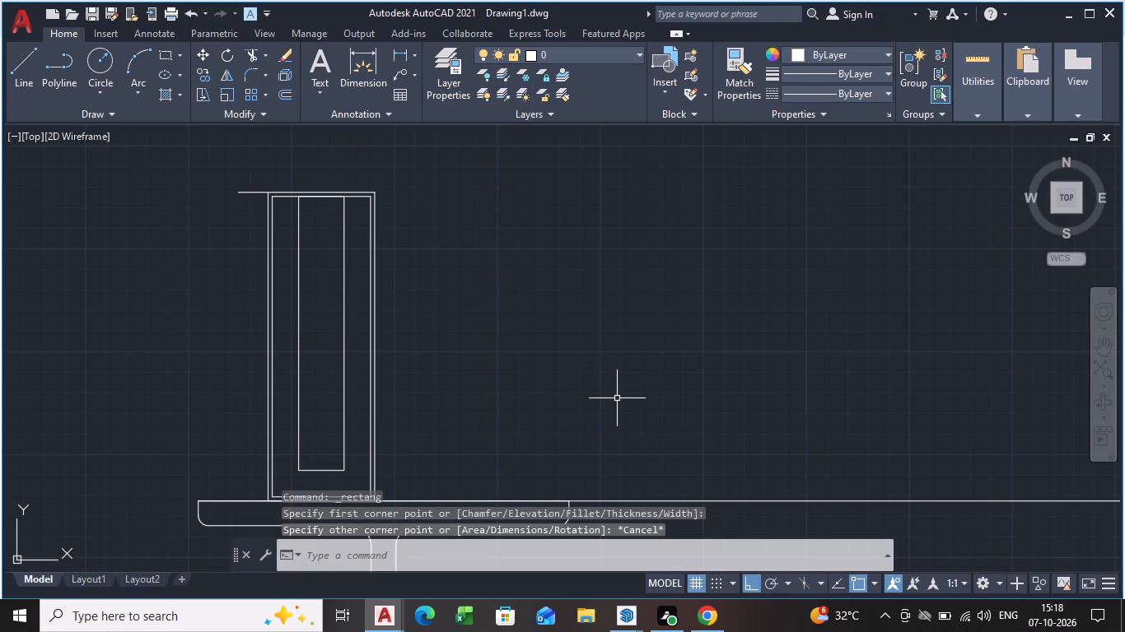
Draw a tall, narrow rectangle 13 mm wide in the empty area beside the nested rectangles, extending well above them.
key(r)
text(EC)
key(Return)
click(558, 395)
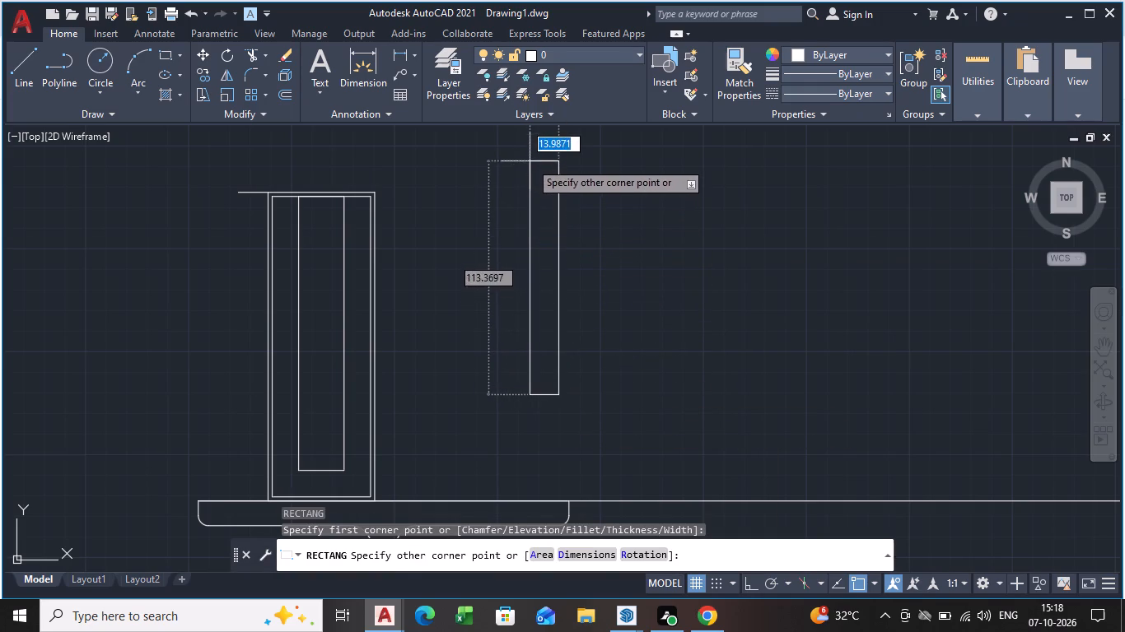
scroll(530, 189, down, 1)
middle_drag(530, 196, 507, 322)
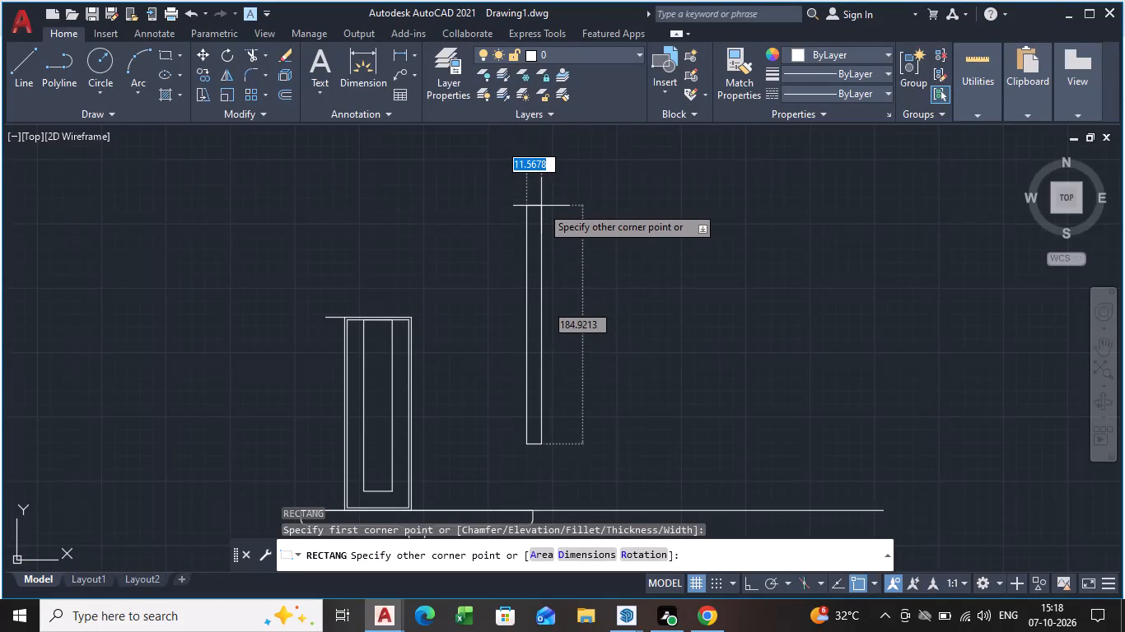
text(13)
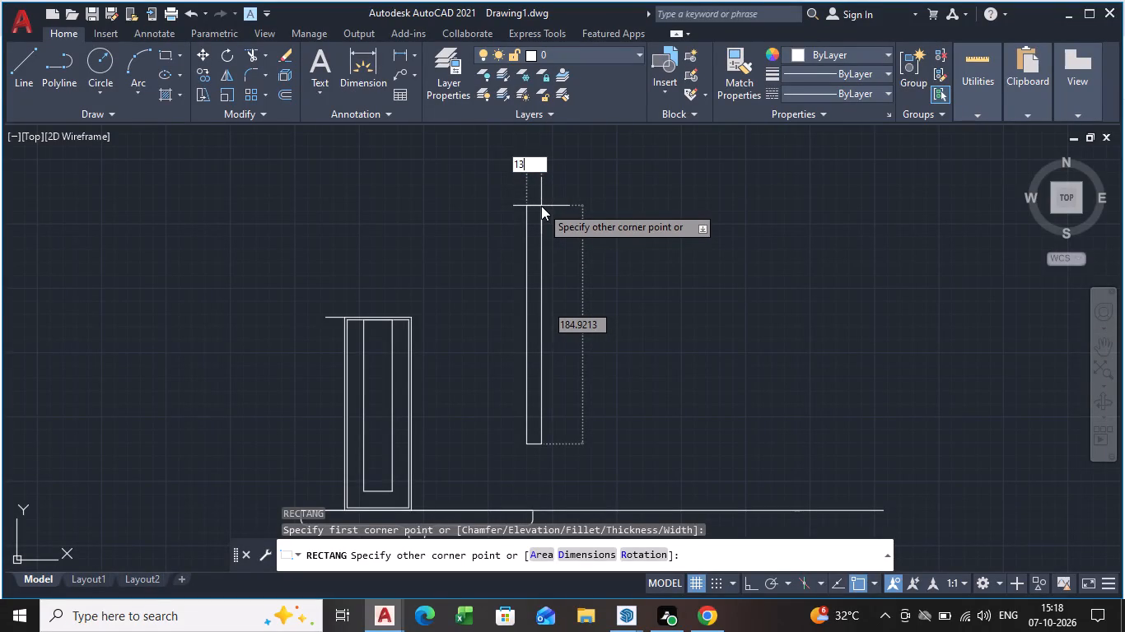
key(Tab)
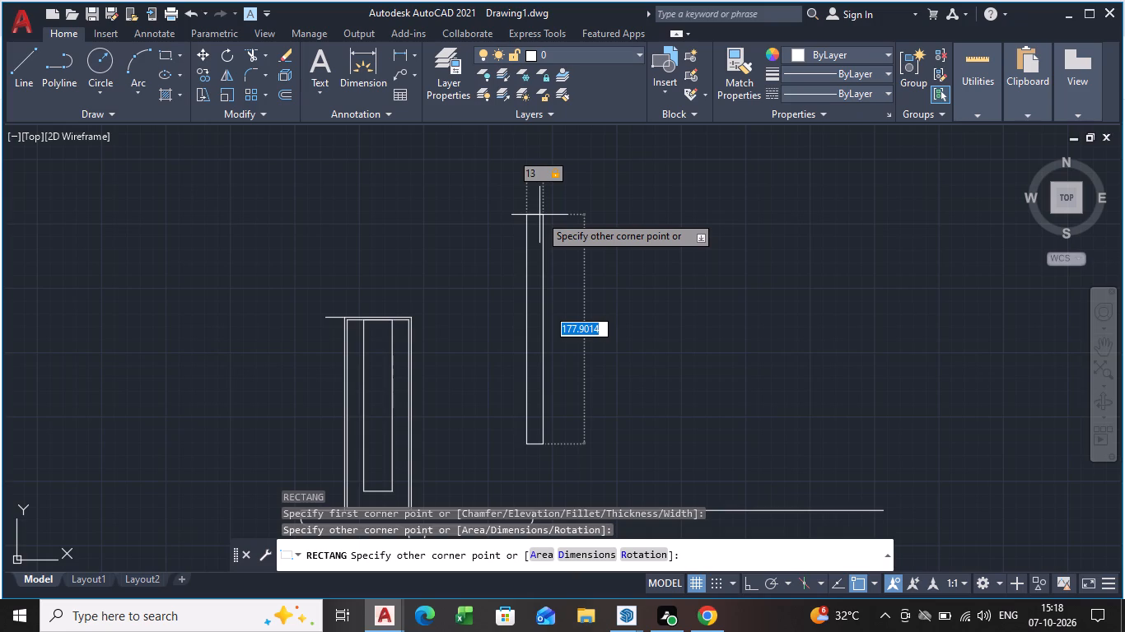
scroll(542, 243, down, 2)
middle_drag(536, 245, 549, 394)
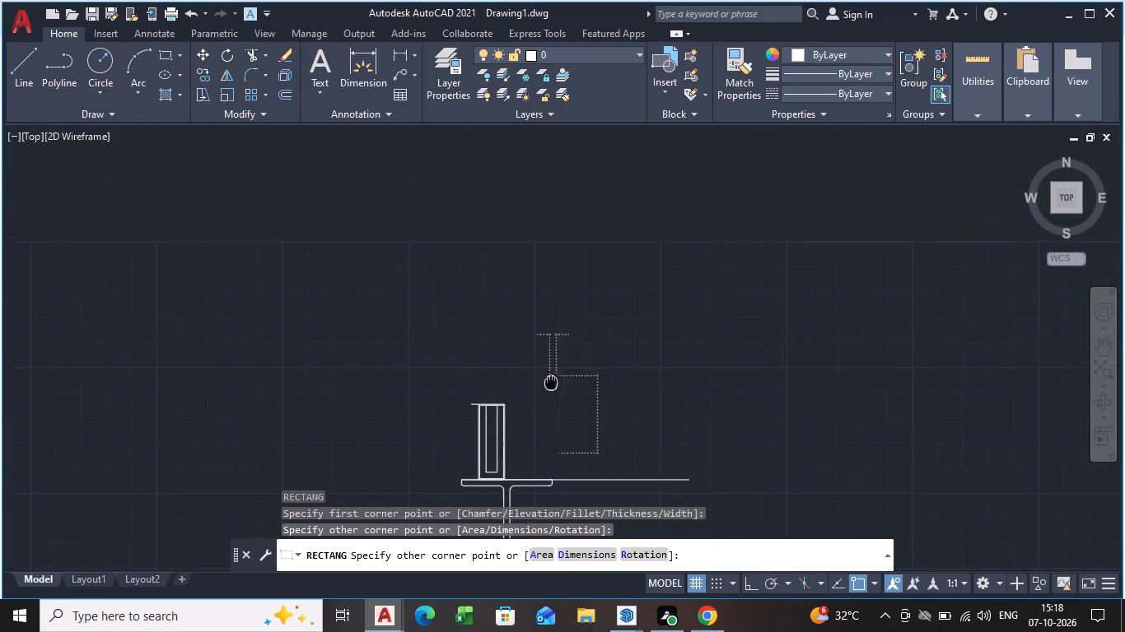
middle_drag(549, 394, 547, 402)
click(533, 239)
key(space)
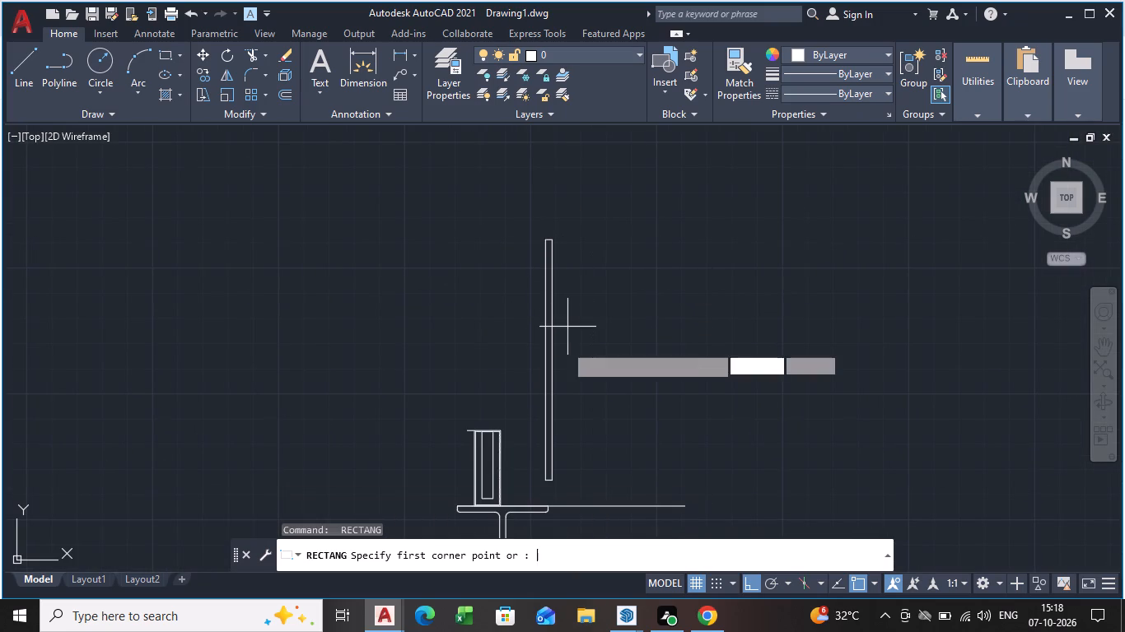
key(Escape)
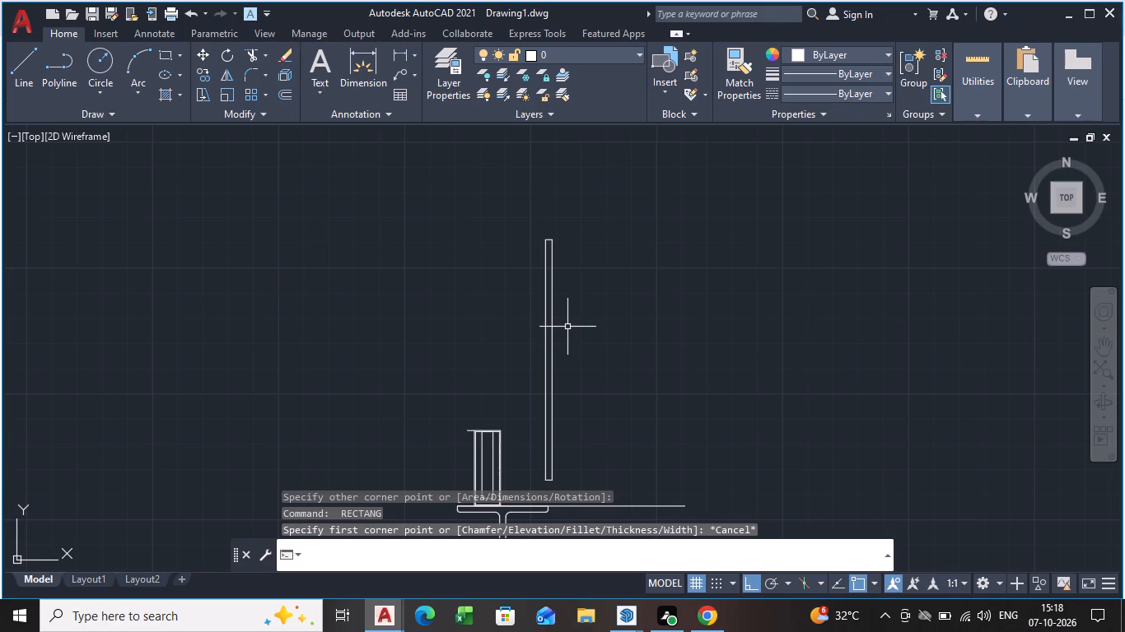
Move the tall 13 mm wide rectangle about 122 mm horizontally so its lower end sits inside the innermost nested rectangle.
drag(543, 207, 544, 214)
click(566, 306)
drag(569, 365, 561, 355)
click(531, 317)
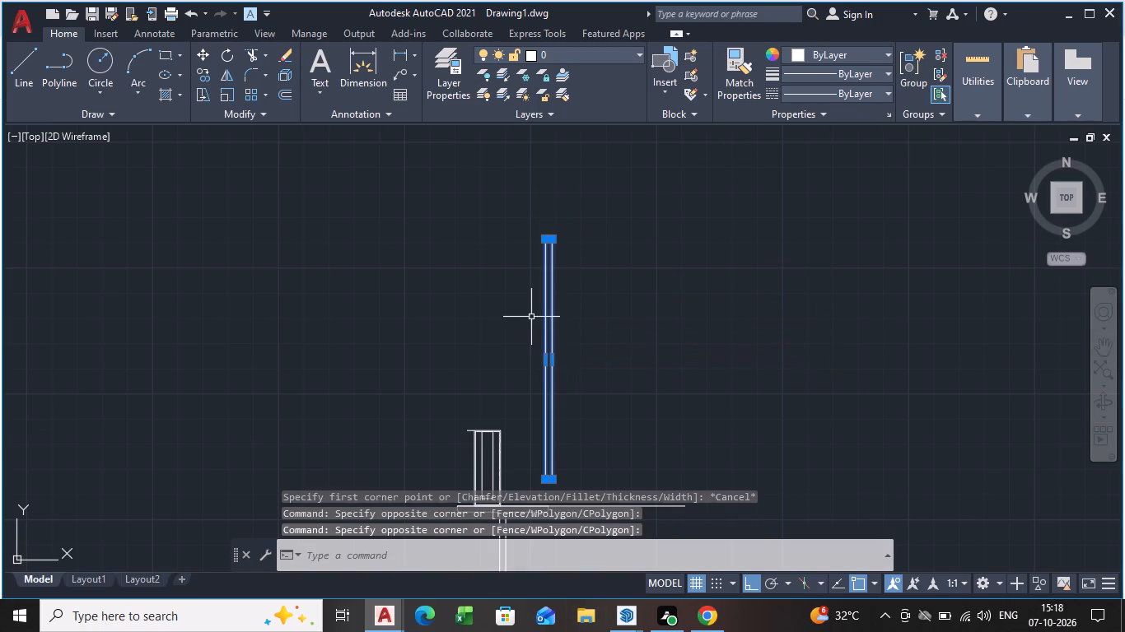
middle_drag(541, 355, 520, 272)
key(m)
key(Return)
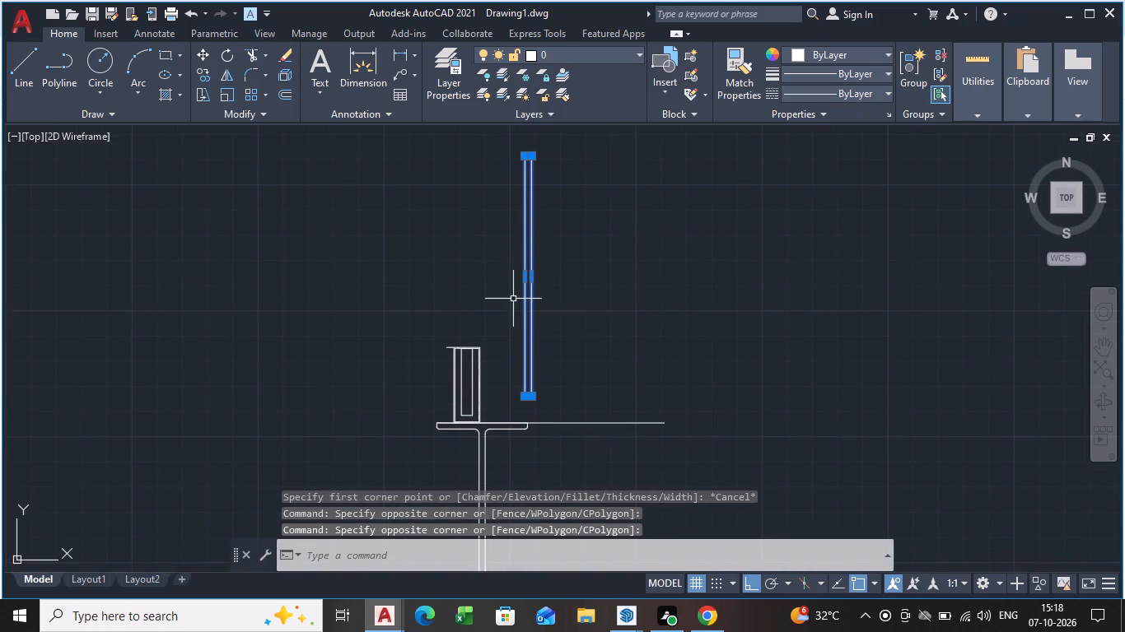
scroll(515, 384, up, 3)
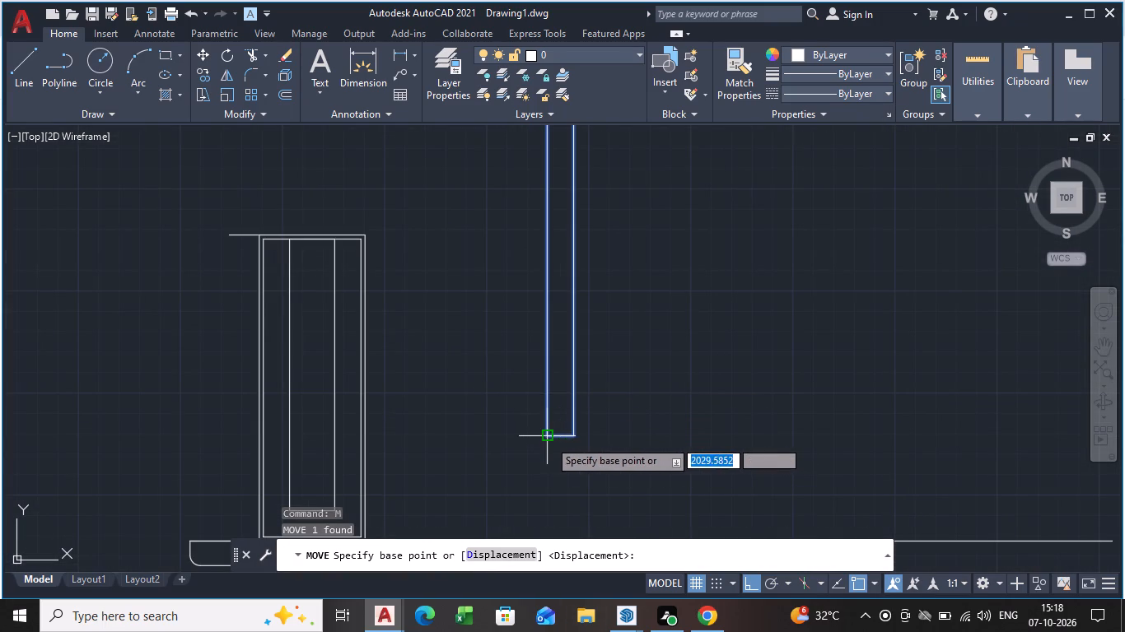
click(548, 439)
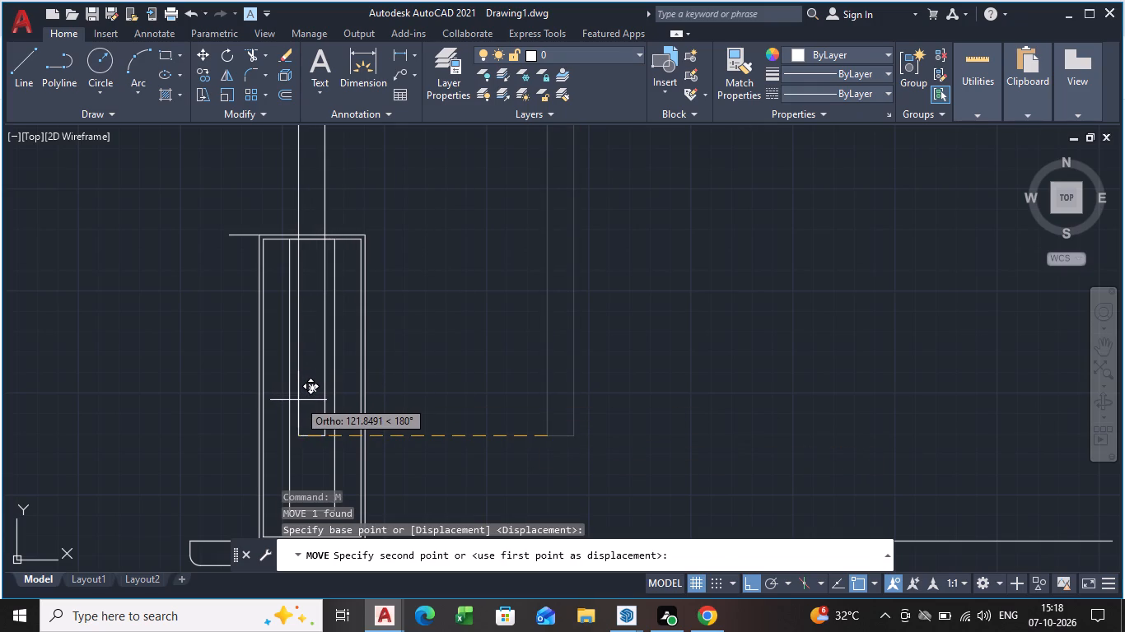
click(298, 400)
key(space)
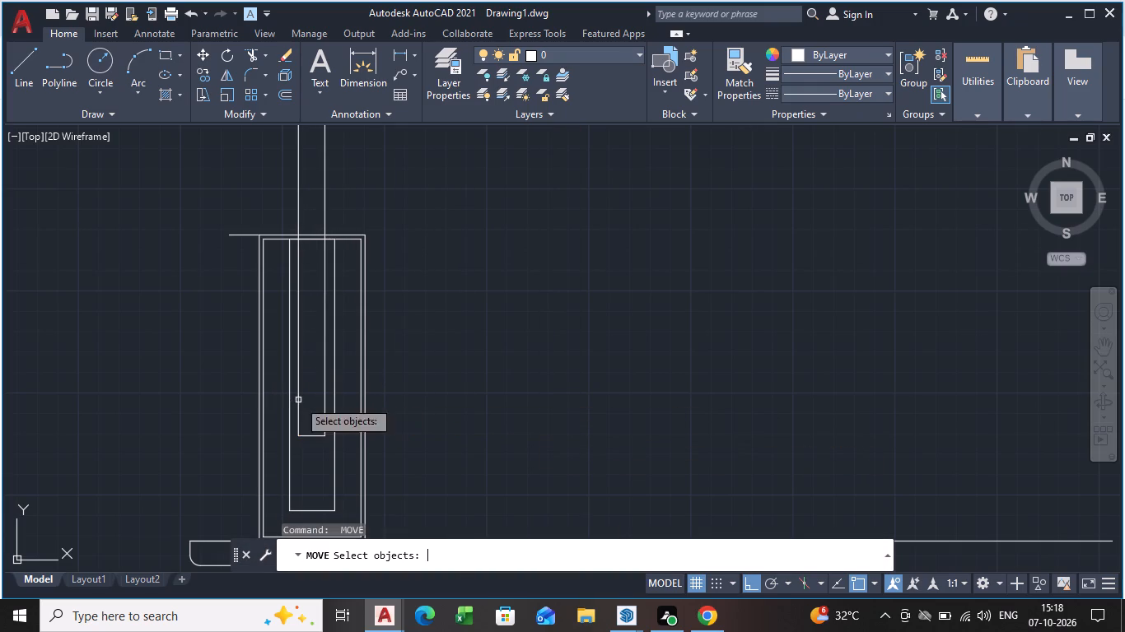
scroll(393, 268, up, 3)
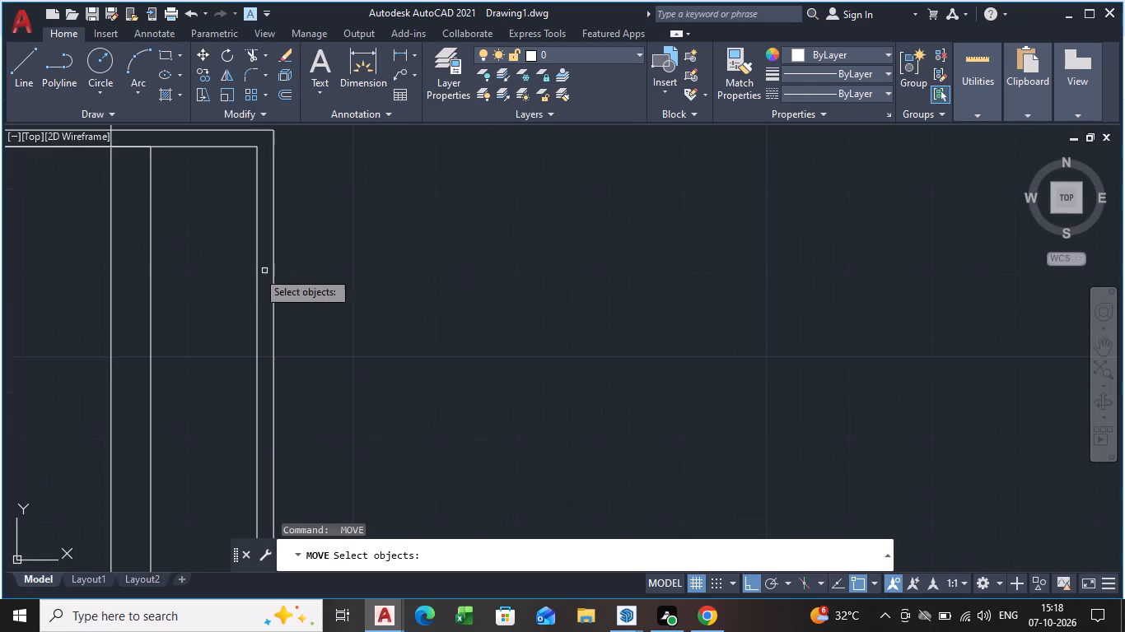
scroll(231, 271, down, 2)
key(Escape)
Examine the tall rectangle's placement within the nested rectangles and above the I-beam section.
scroll(236, 271, down, 2)
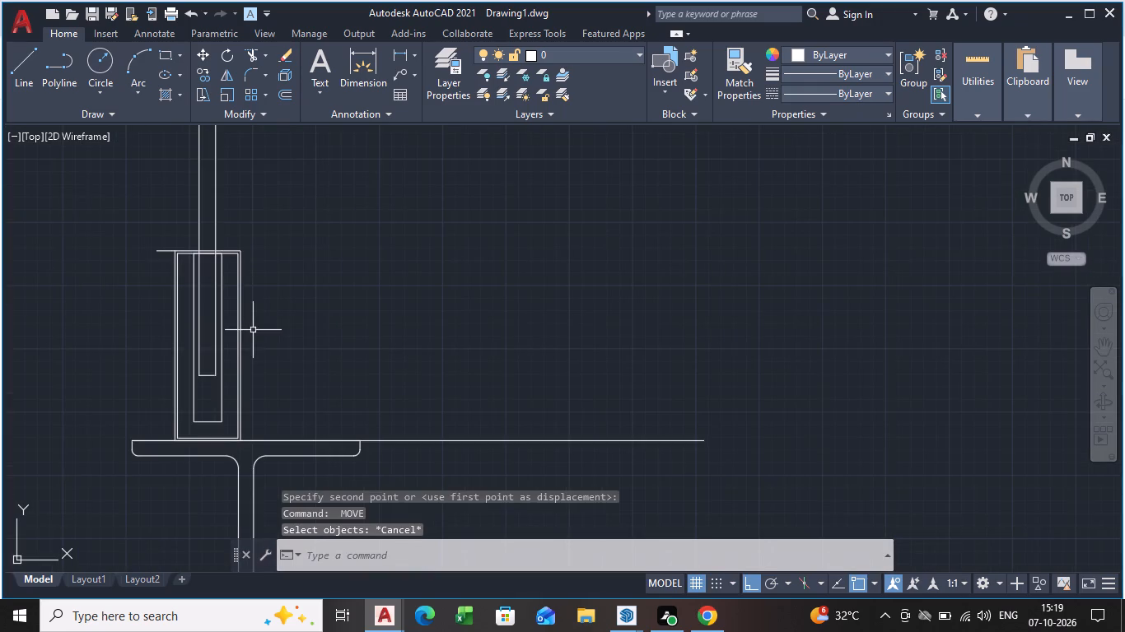
middle_drag(254, 335, 317, 465)
scroll(301, 349, down, 1)
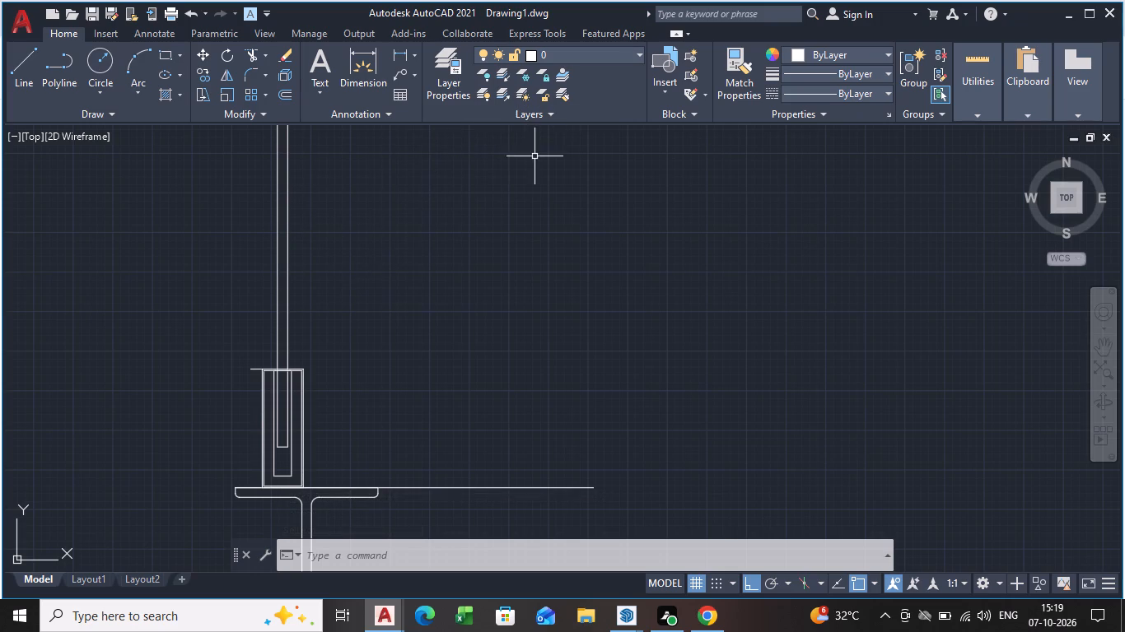
scroll(501, 253, down, 2)
middle_drag(468, 325, 403, 307)
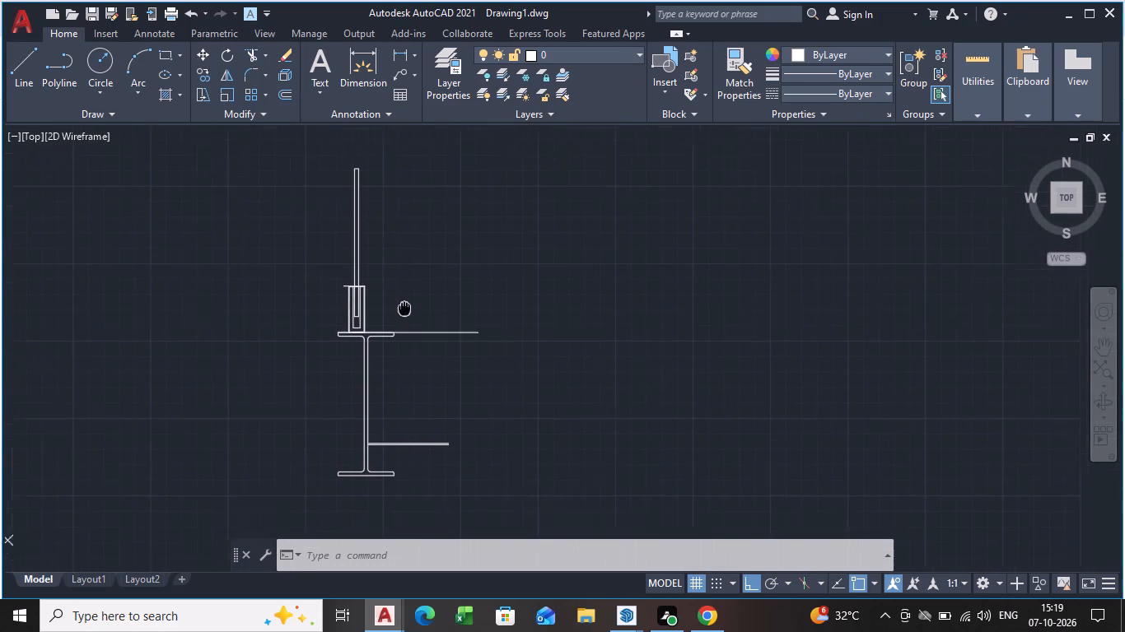
middle_drag(403, 307, 399, 306)
scroll(343, 288, up, 5)
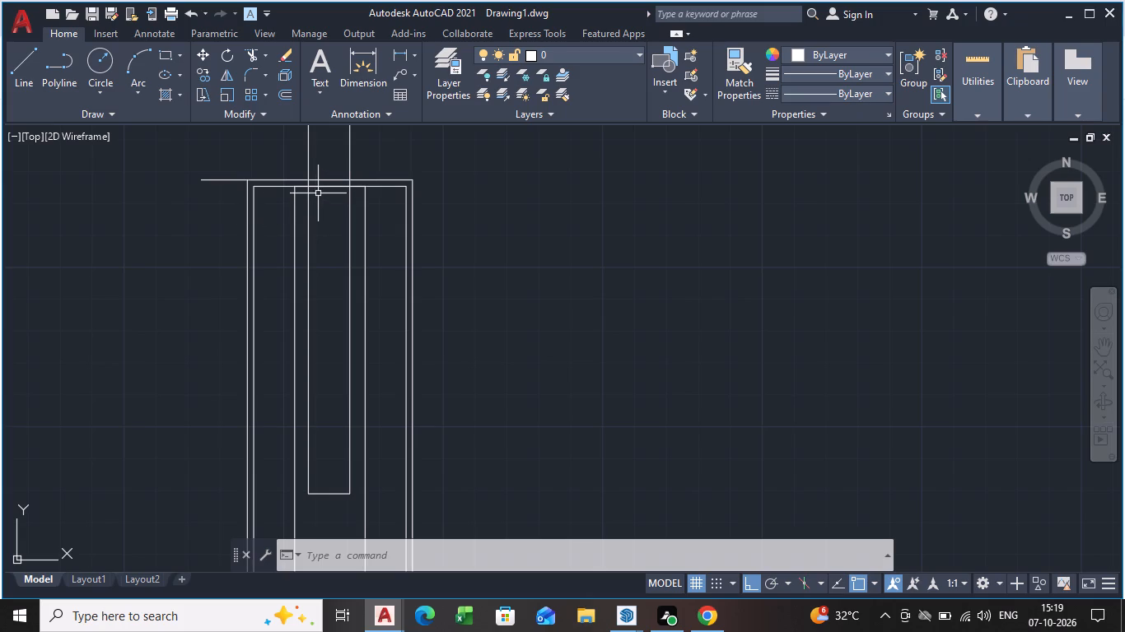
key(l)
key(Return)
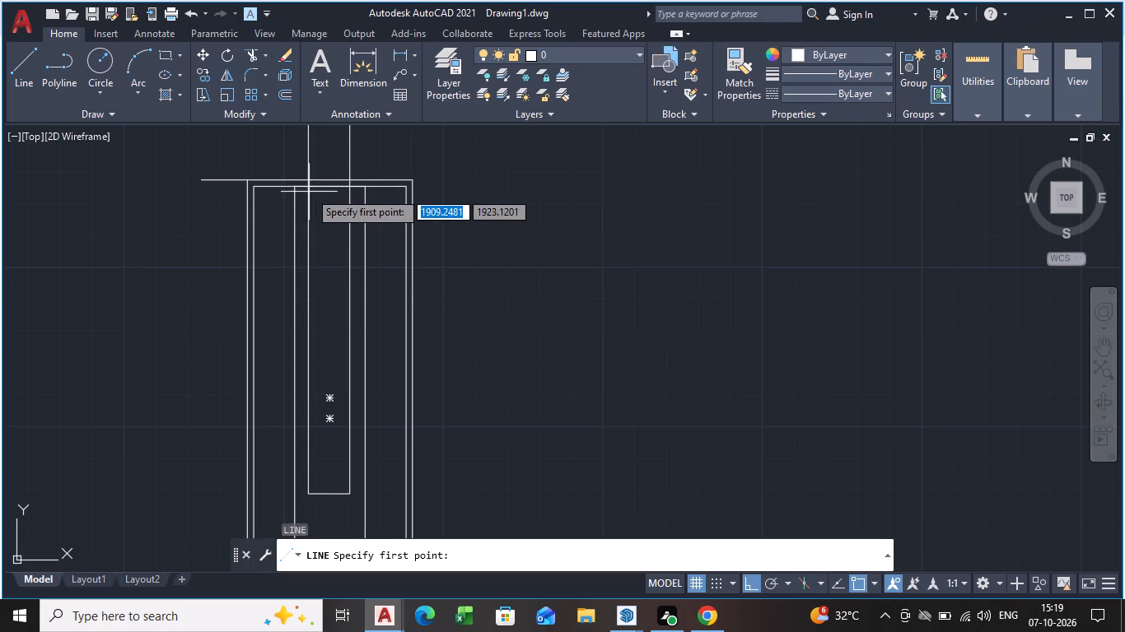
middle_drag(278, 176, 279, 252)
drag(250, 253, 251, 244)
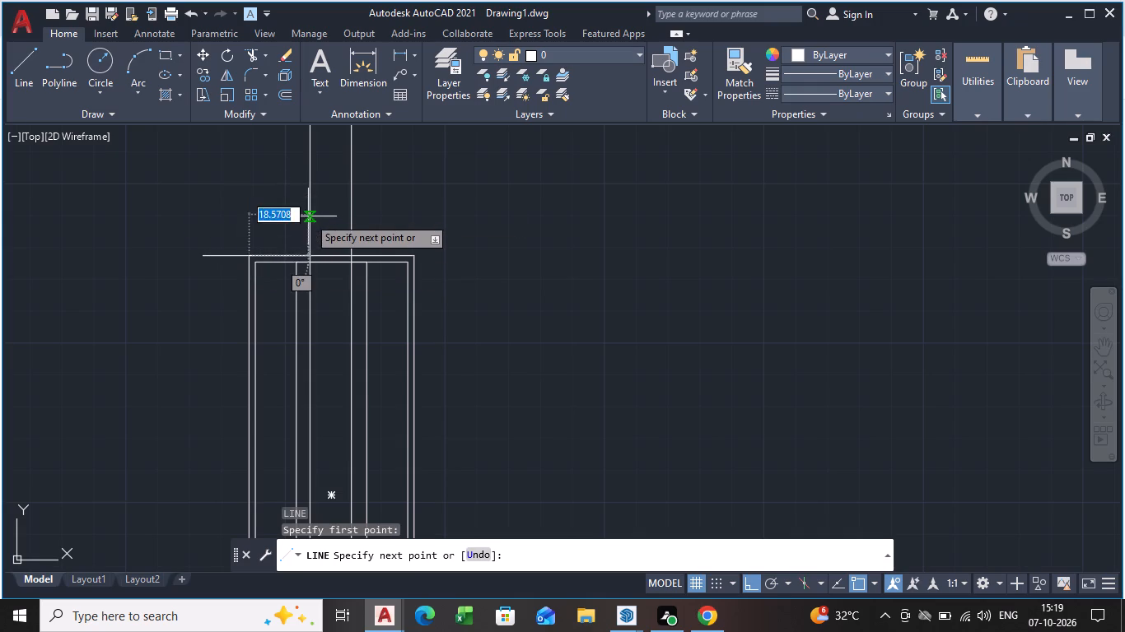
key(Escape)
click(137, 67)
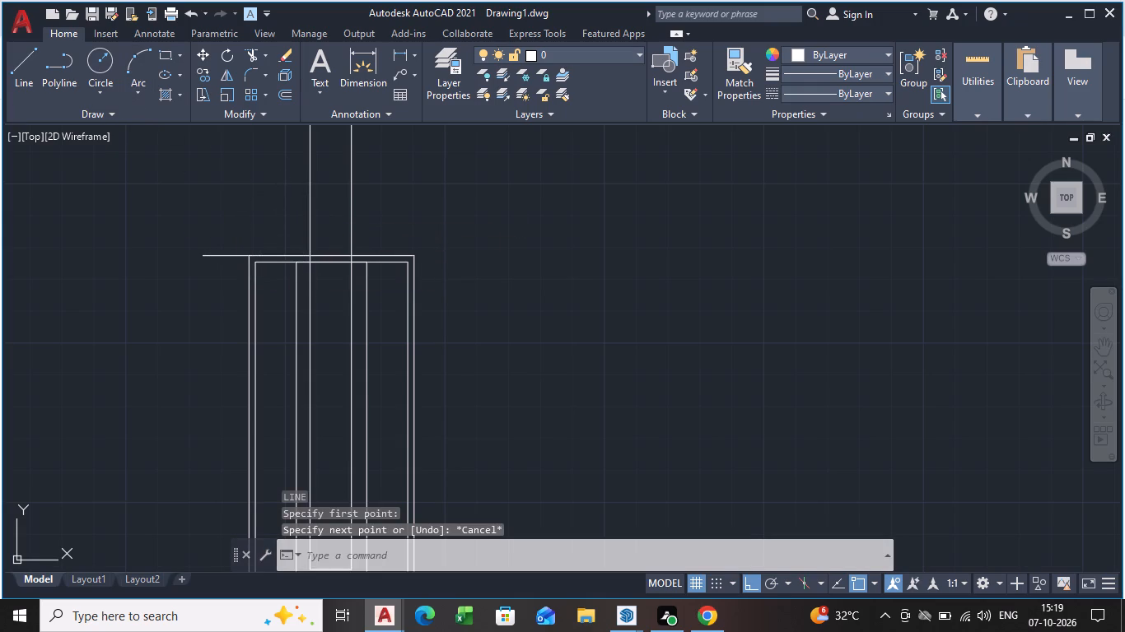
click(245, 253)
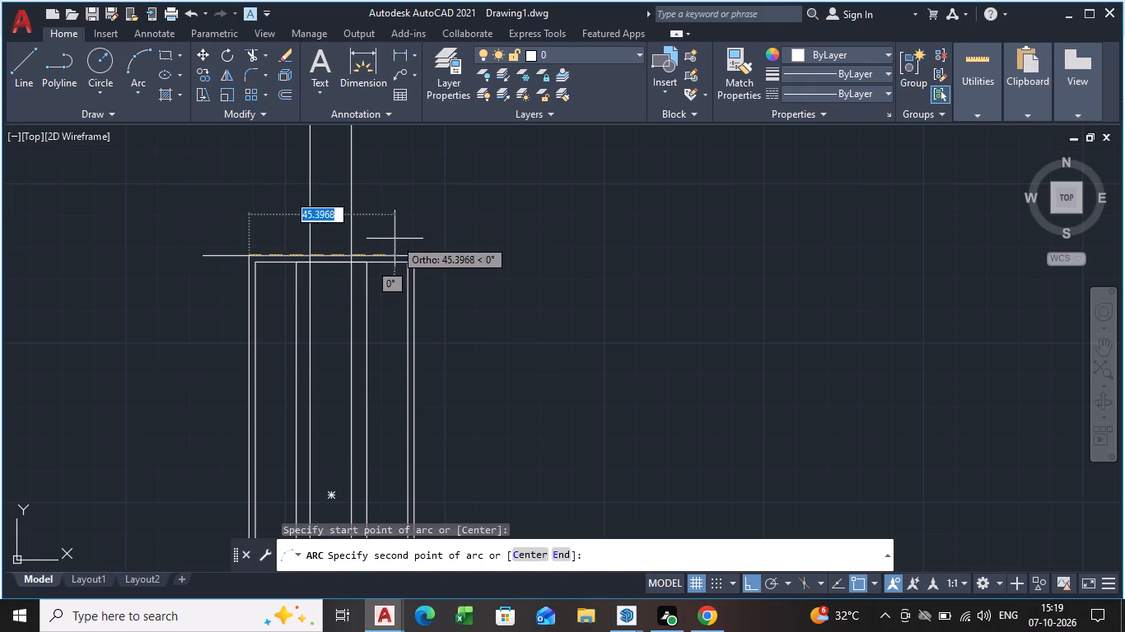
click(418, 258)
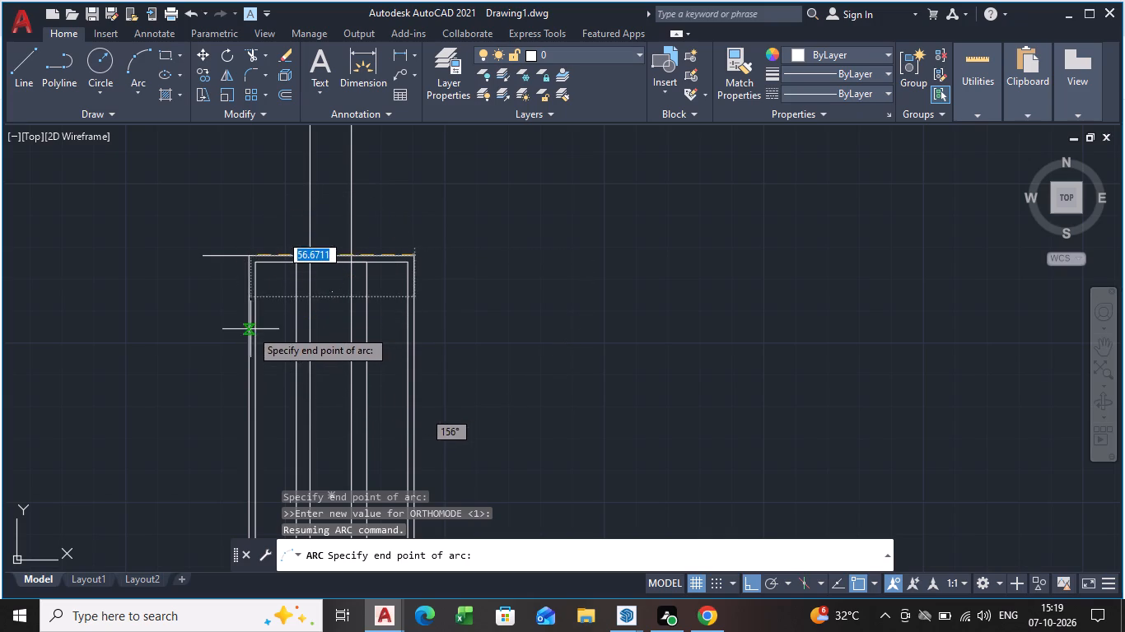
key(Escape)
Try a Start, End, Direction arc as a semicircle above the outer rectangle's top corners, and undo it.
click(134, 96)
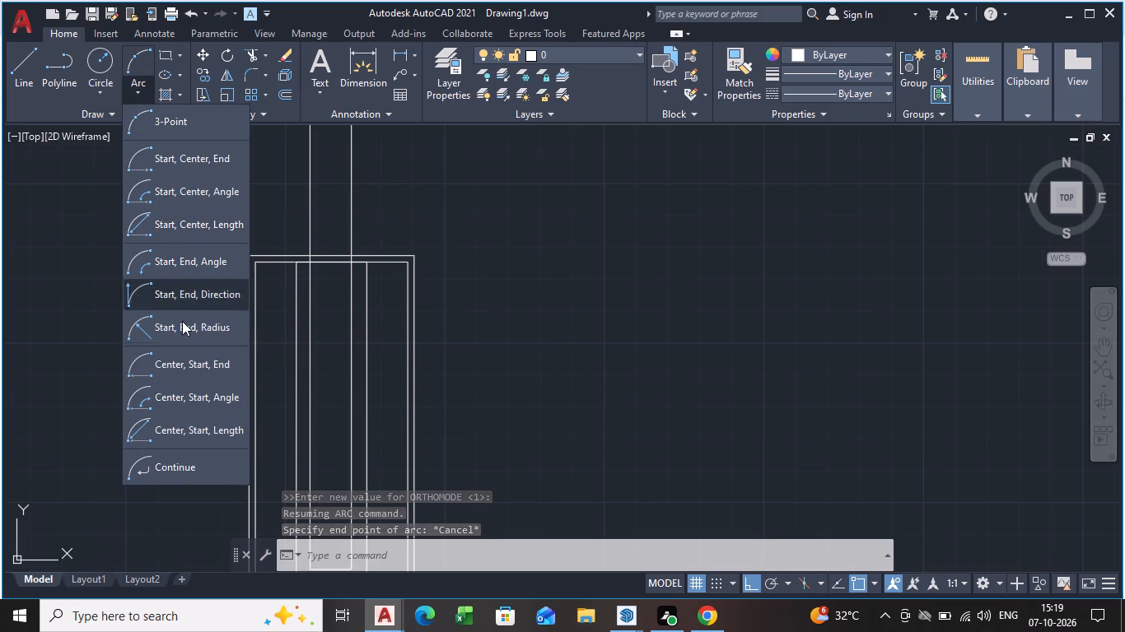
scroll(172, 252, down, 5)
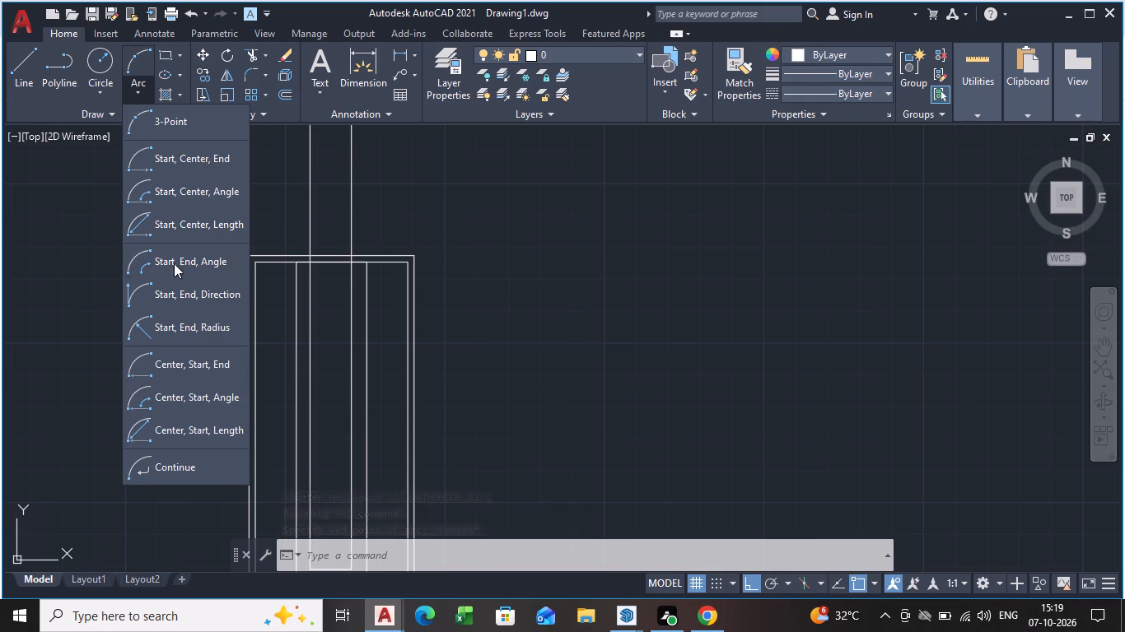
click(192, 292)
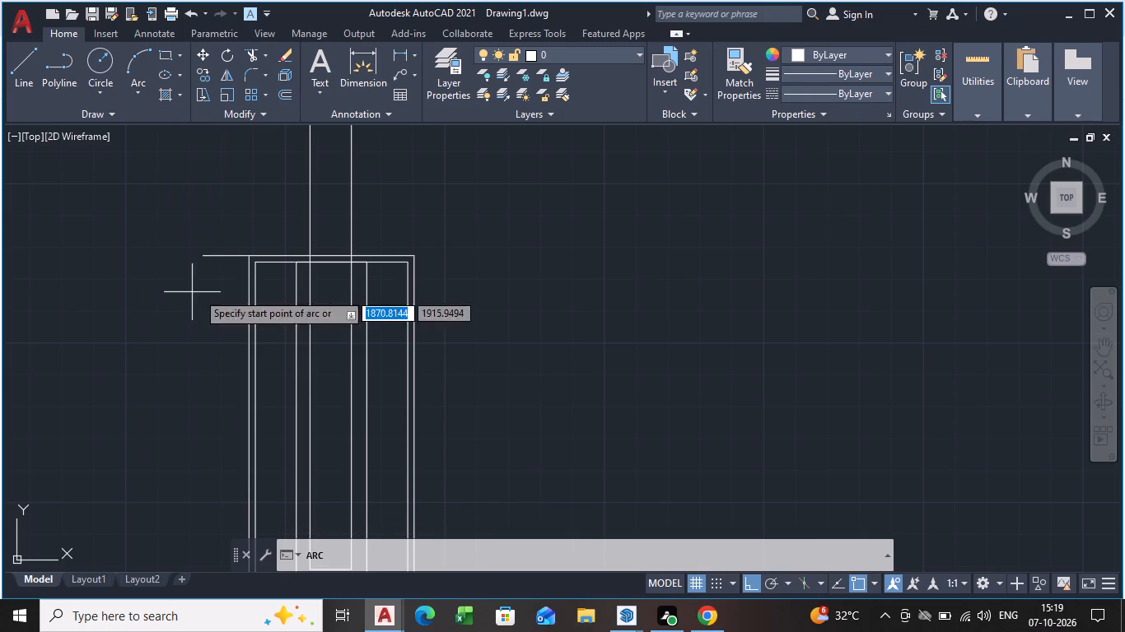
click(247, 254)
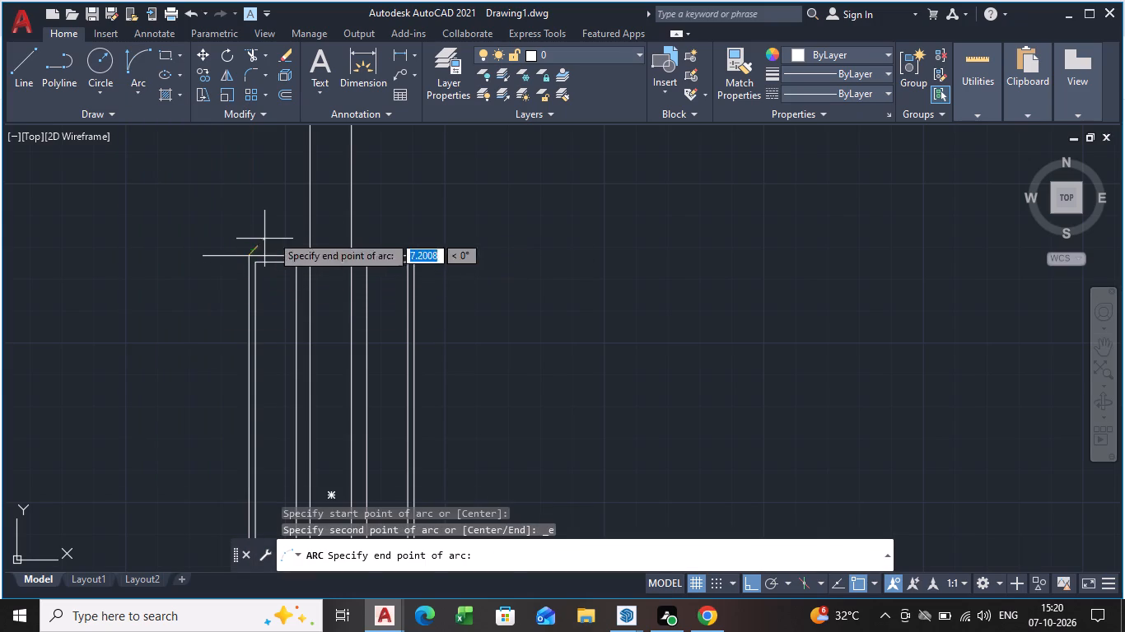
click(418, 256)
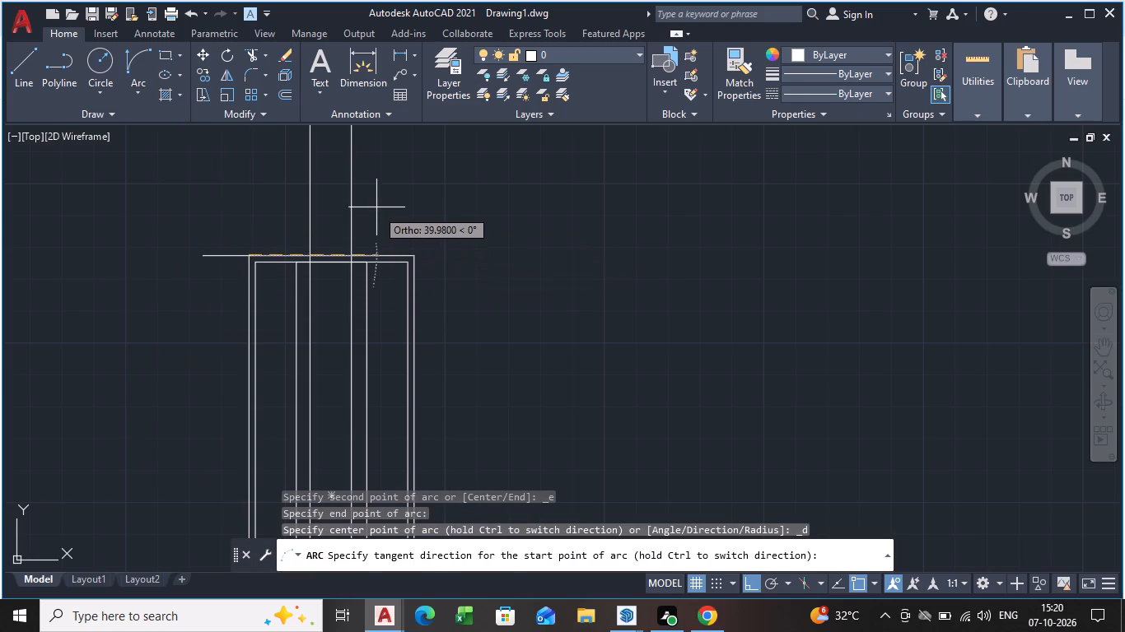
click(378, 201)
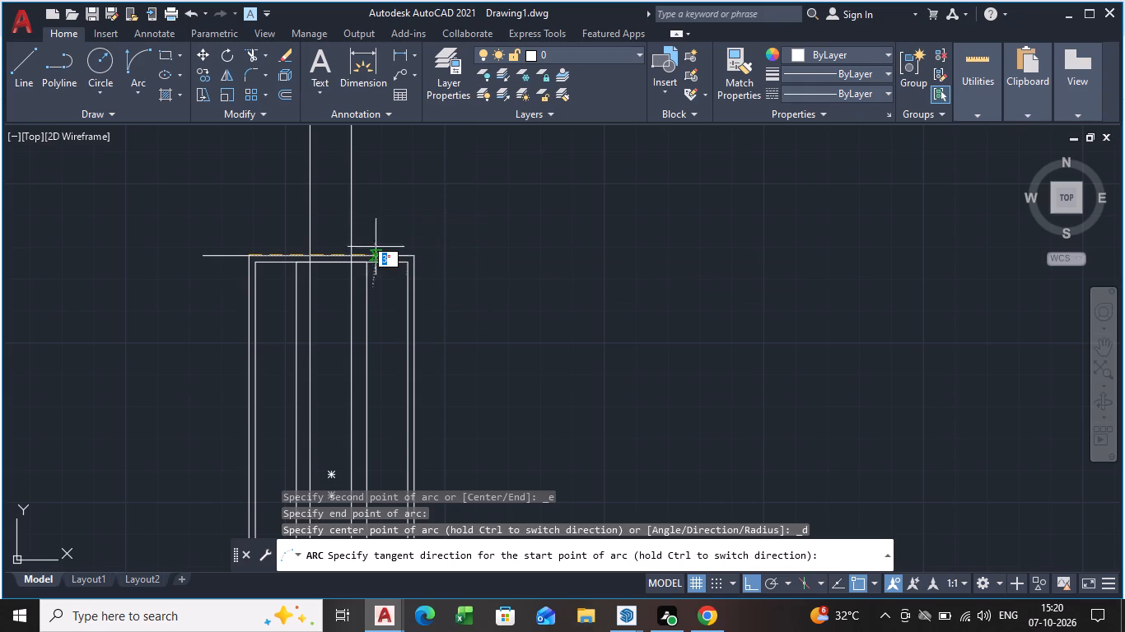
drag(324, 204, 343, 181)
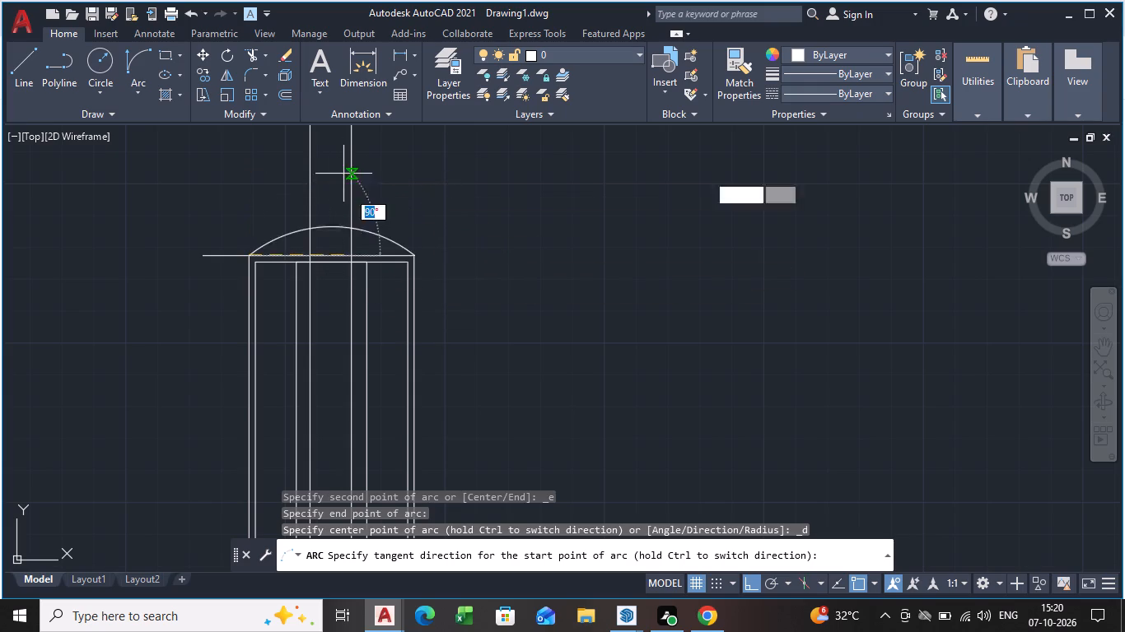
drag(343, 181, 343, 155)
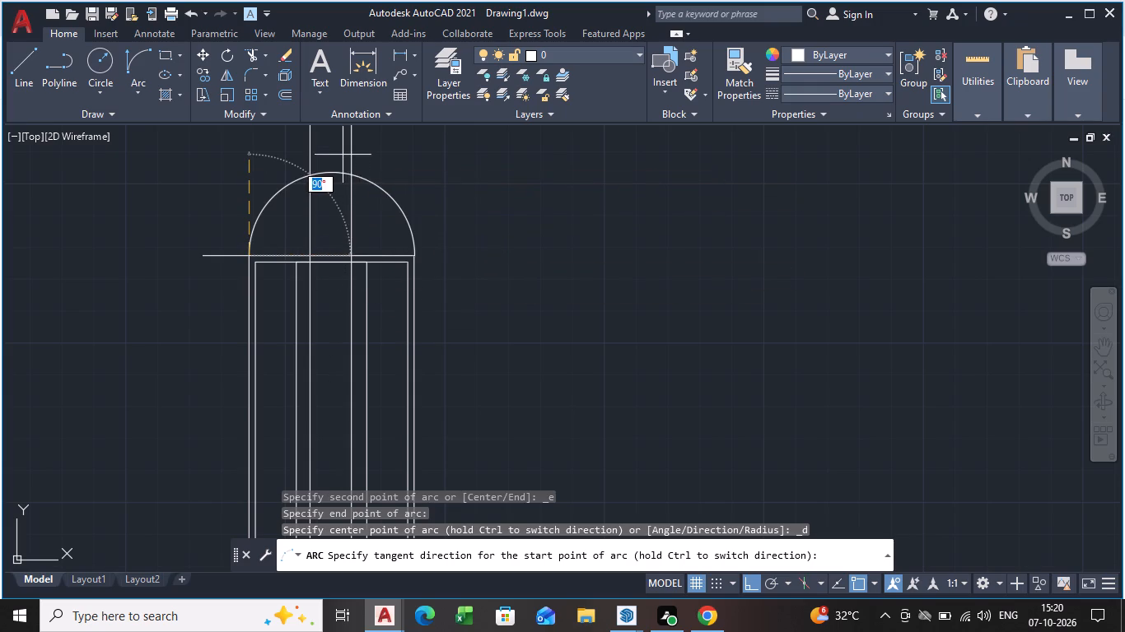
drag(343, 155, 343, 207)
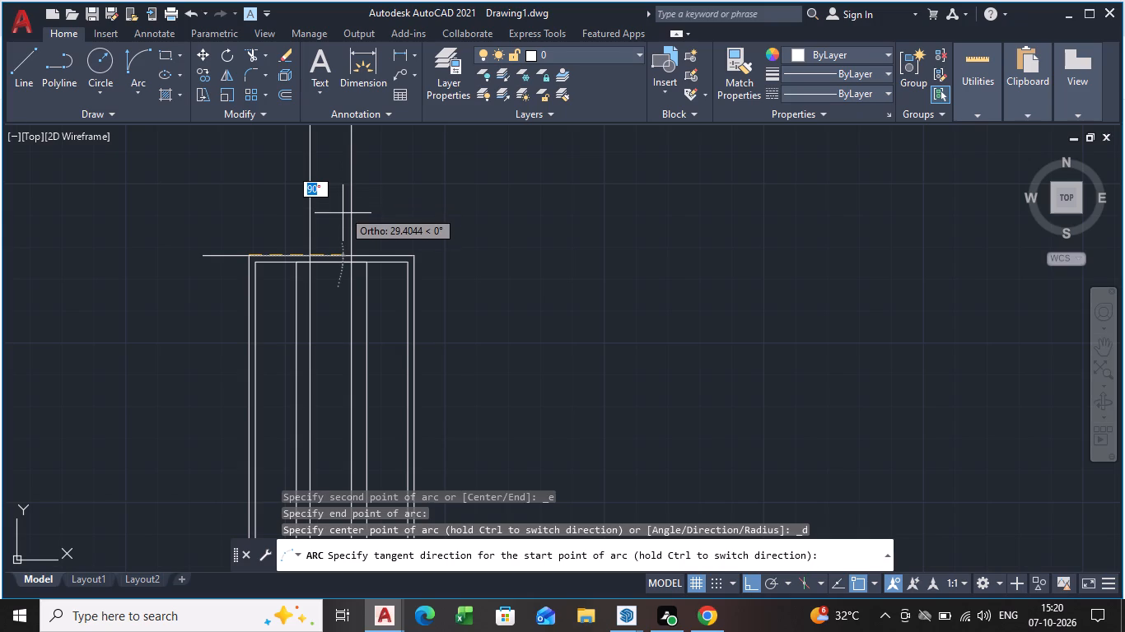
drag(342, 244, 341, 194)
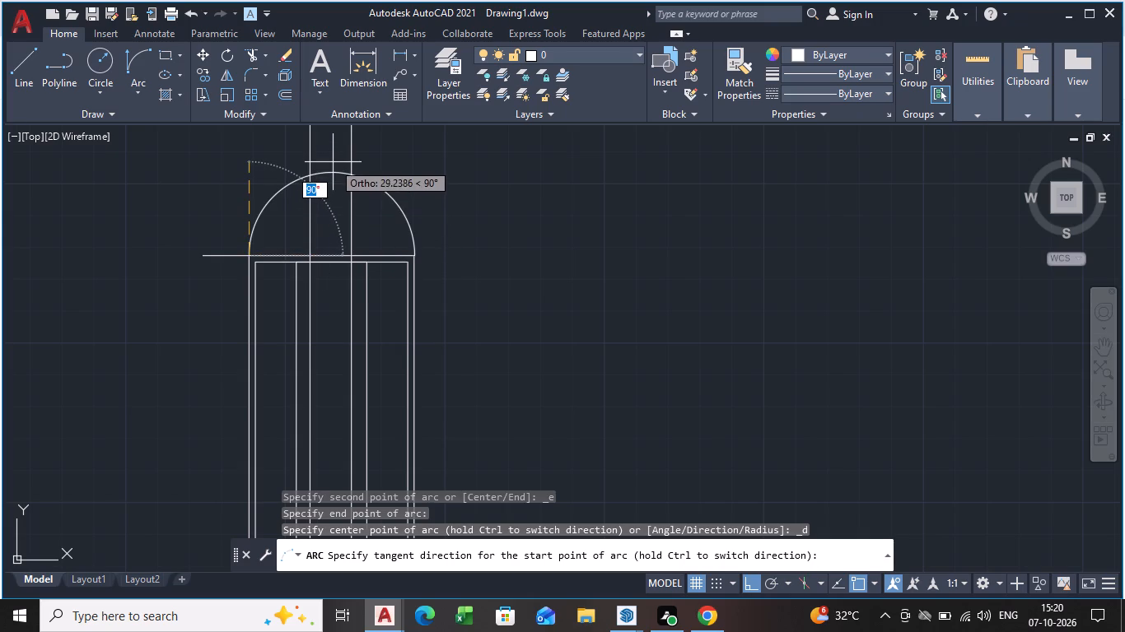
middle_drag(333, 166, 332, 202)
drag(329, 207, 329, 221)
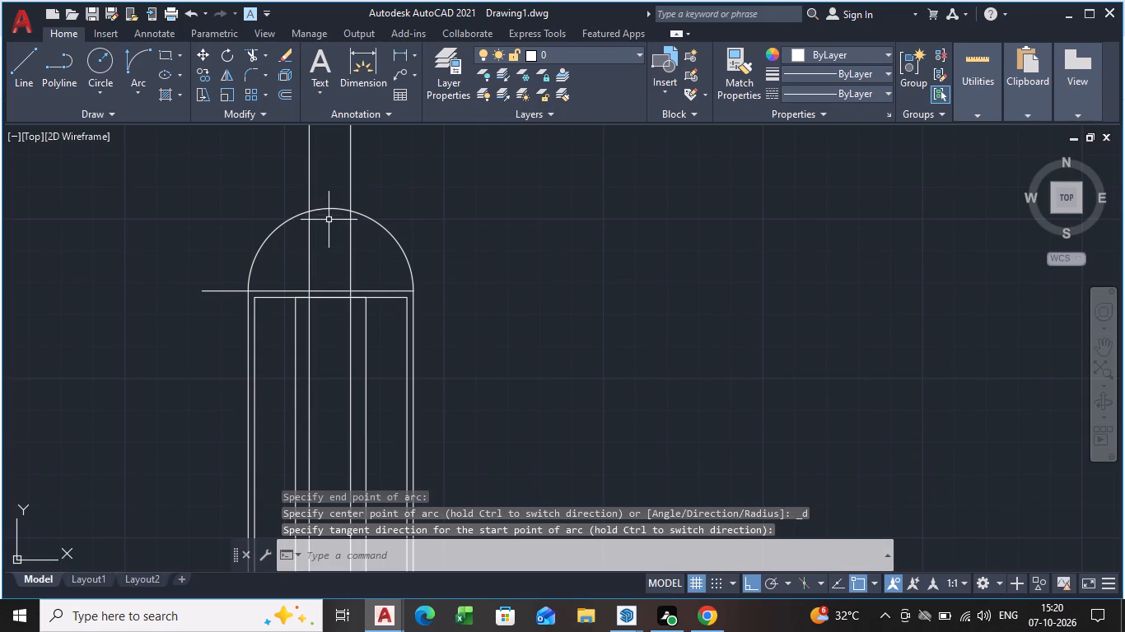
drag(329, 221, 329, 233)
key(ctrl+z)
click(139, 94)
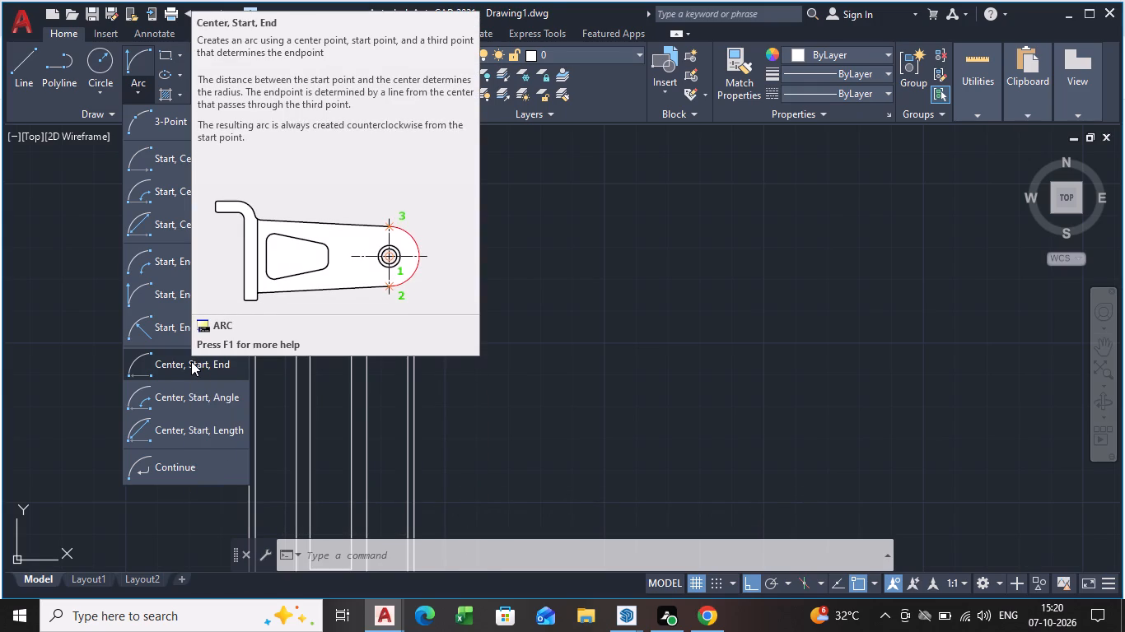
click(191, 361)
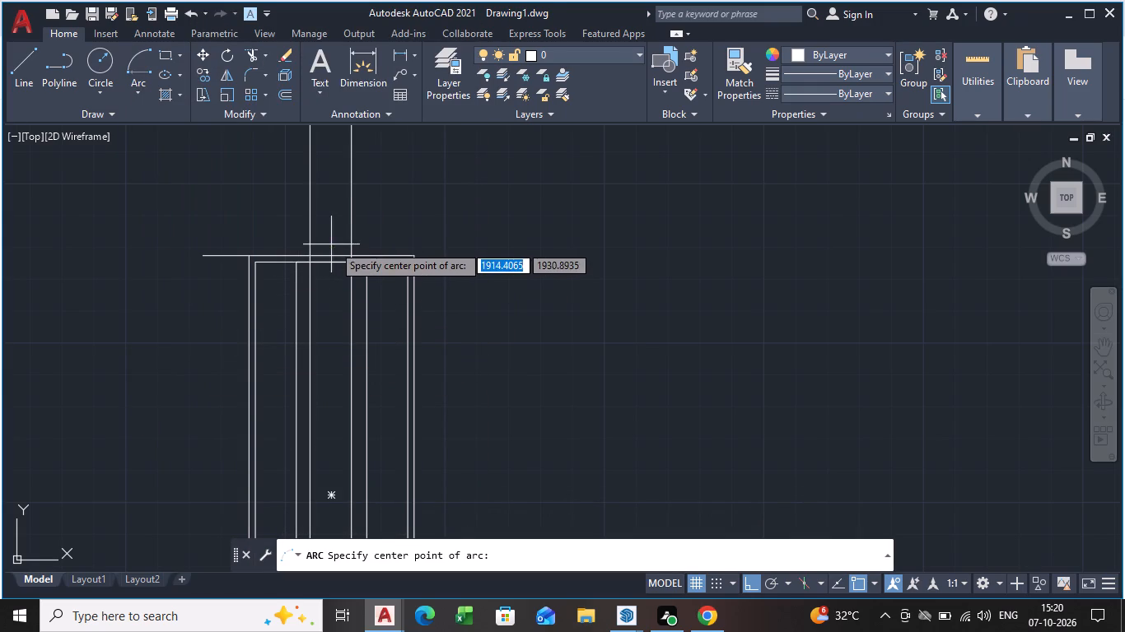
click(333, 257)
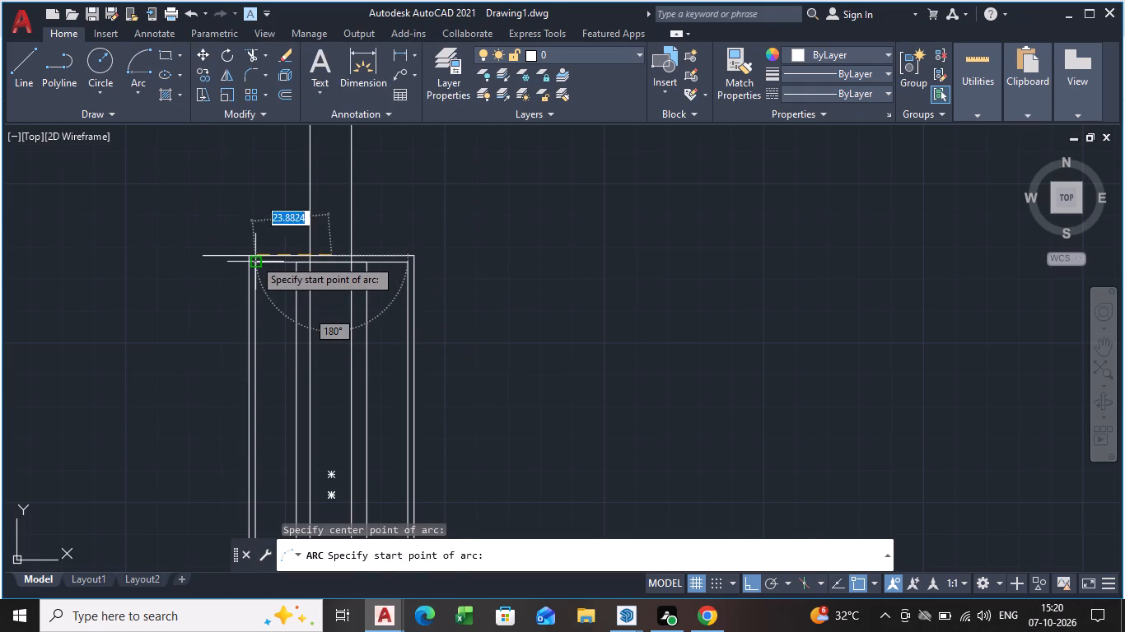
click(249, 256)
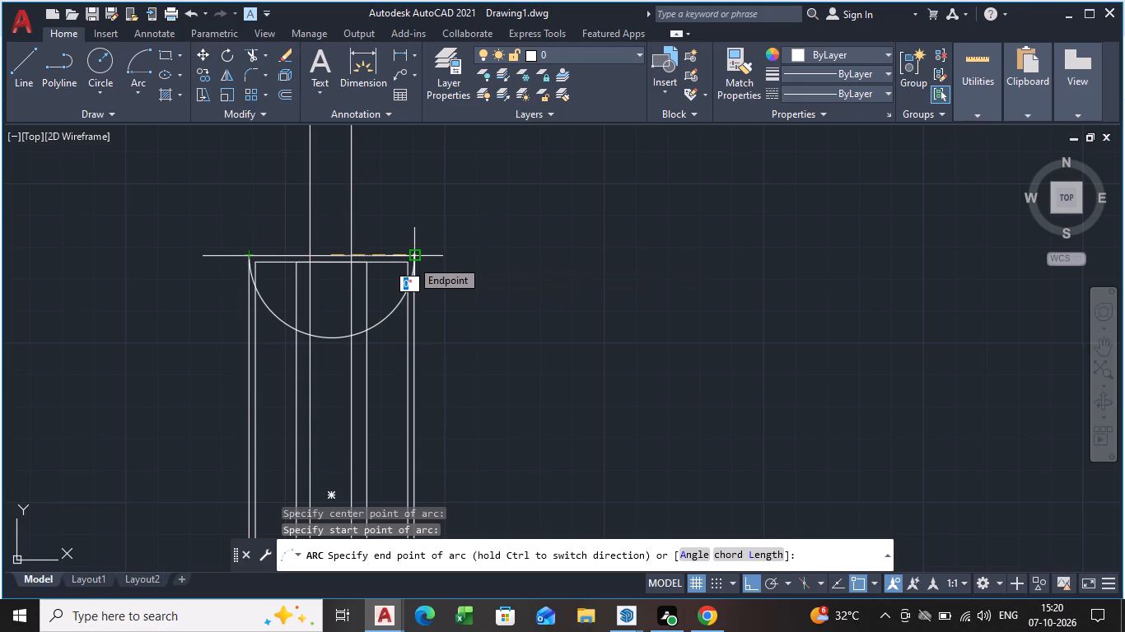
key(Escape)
Draw a shallow Start, End, Radius arc between the outer rectangle's top corners, spanning about 52 mm and curving below the top edge.
click(138, 78)
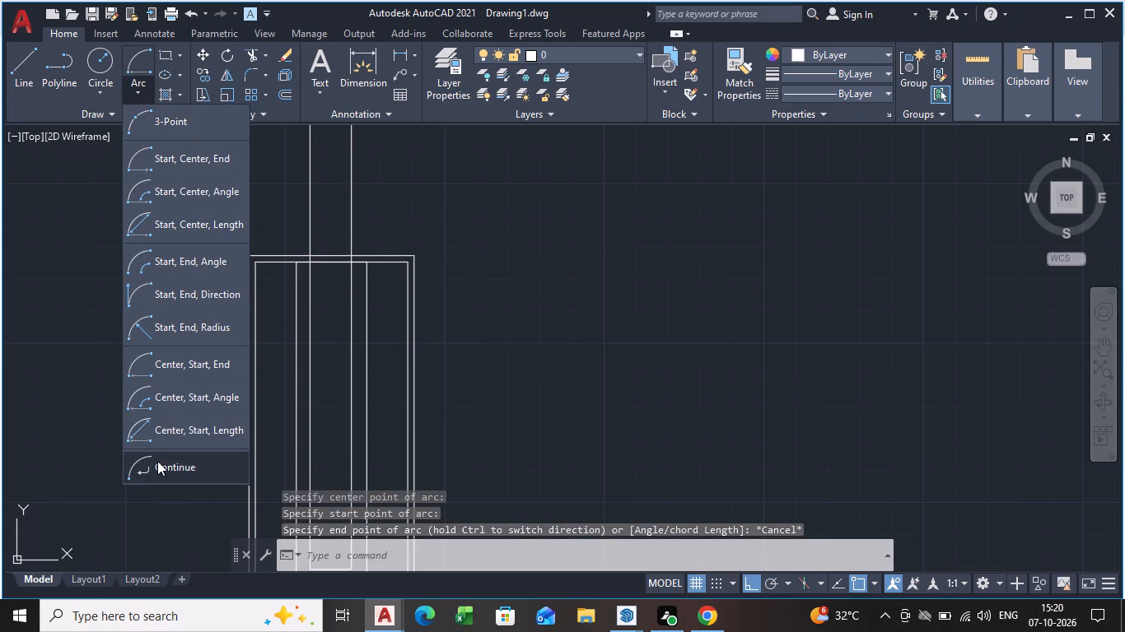
click(212, 322)
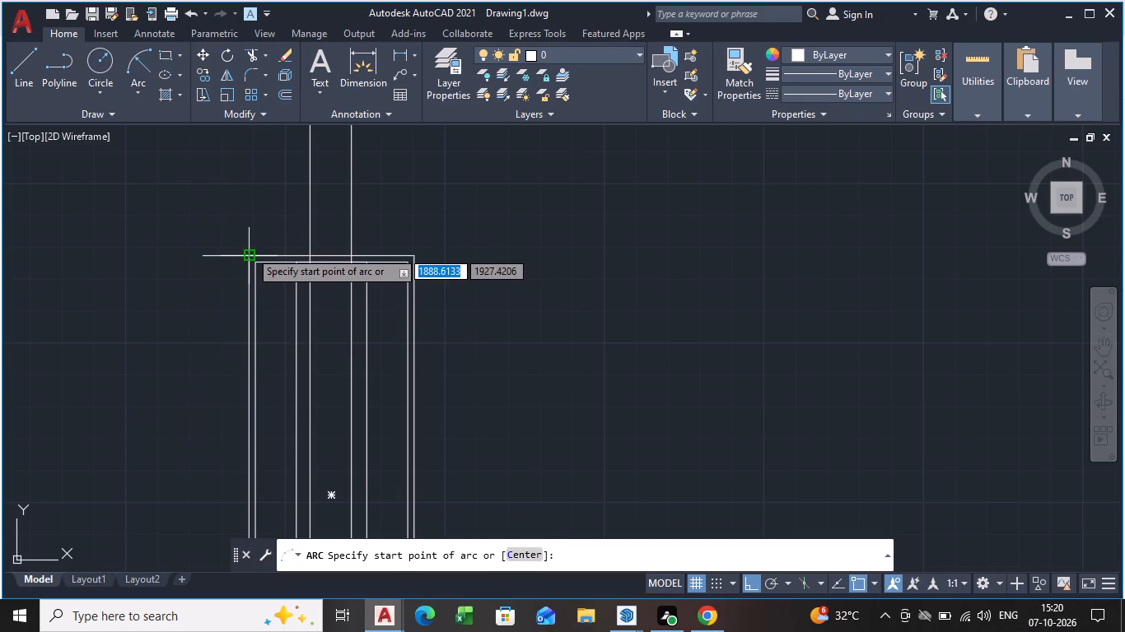
click(250, 250)
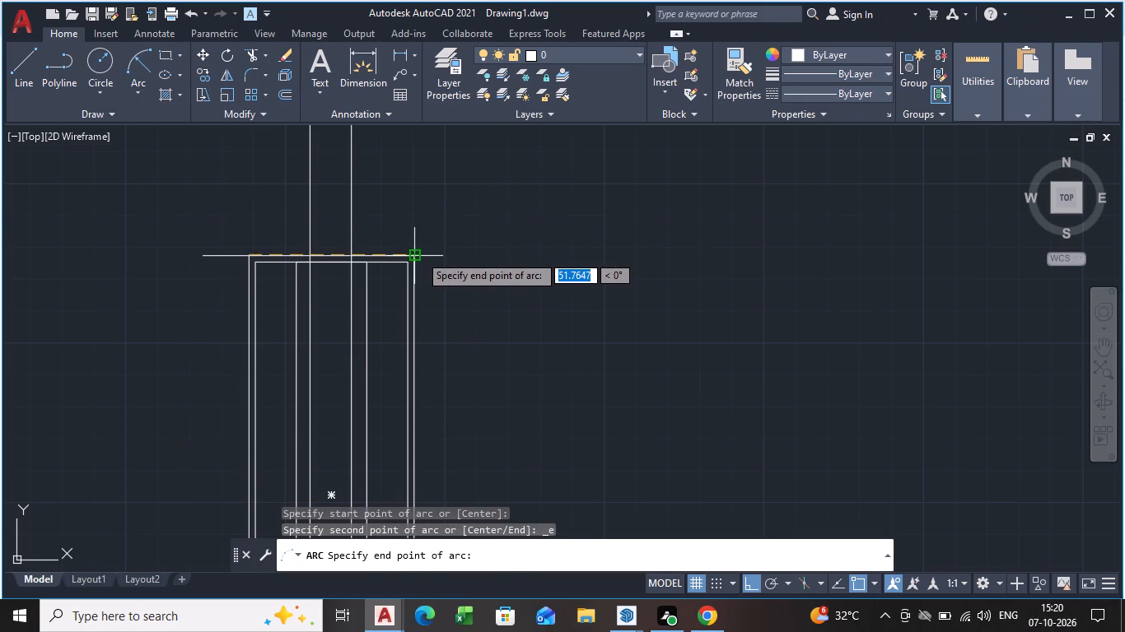
click(419, 254)
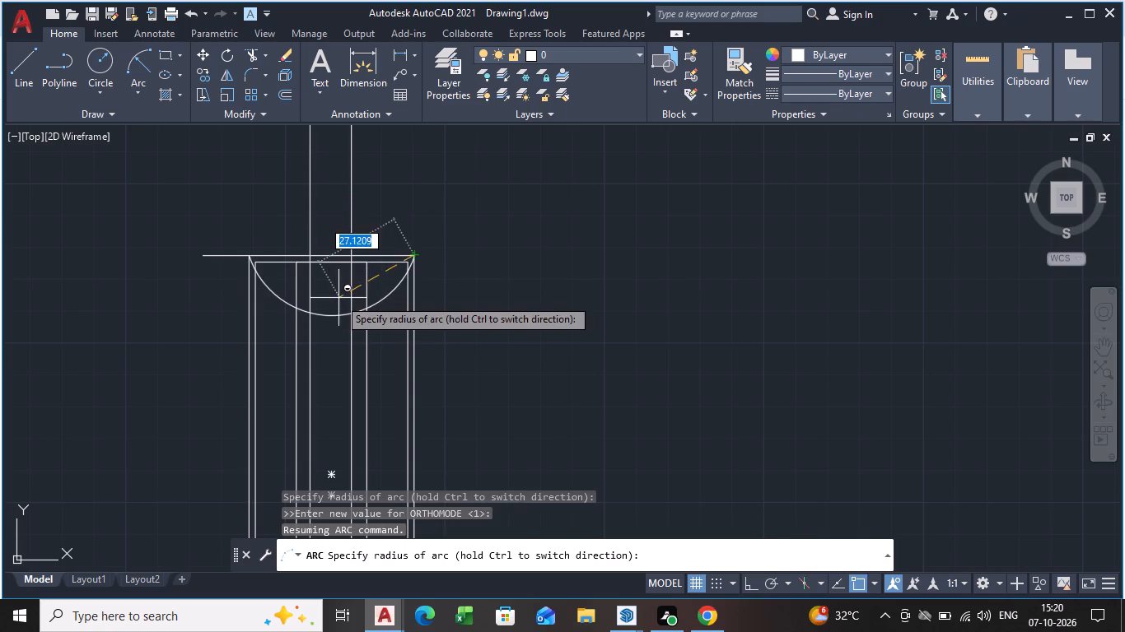
shift+drag(340, 396, 348, 435)
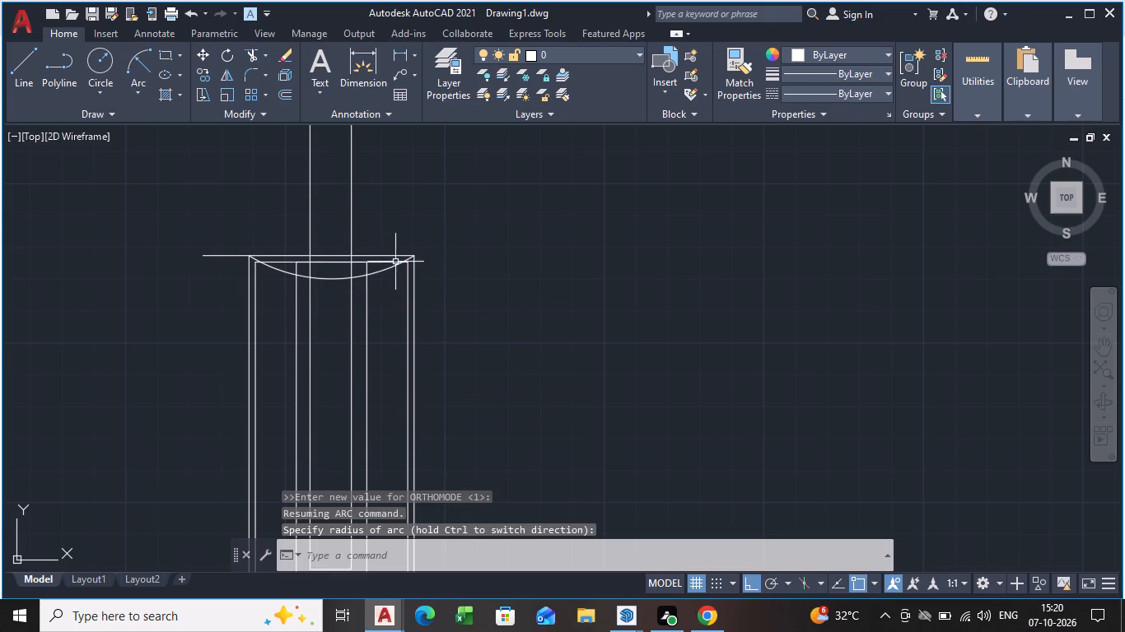
Mirror the shallow arc across the outer rectangle's top edge so it curves upward, erasing the source arc.
click(347, 281)
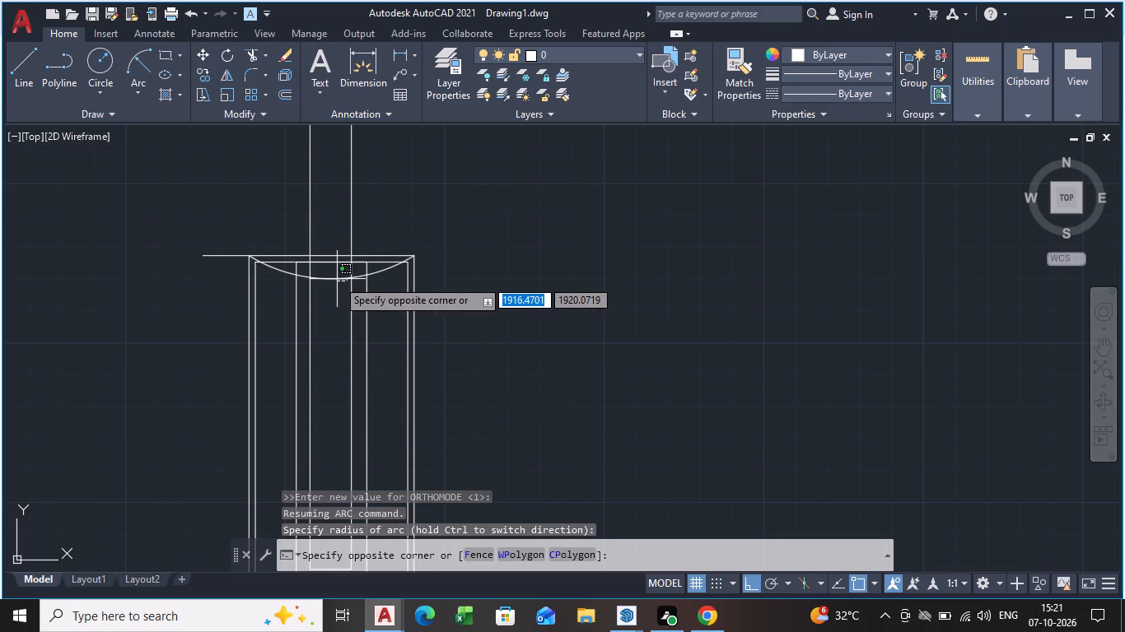
click(337, 279)
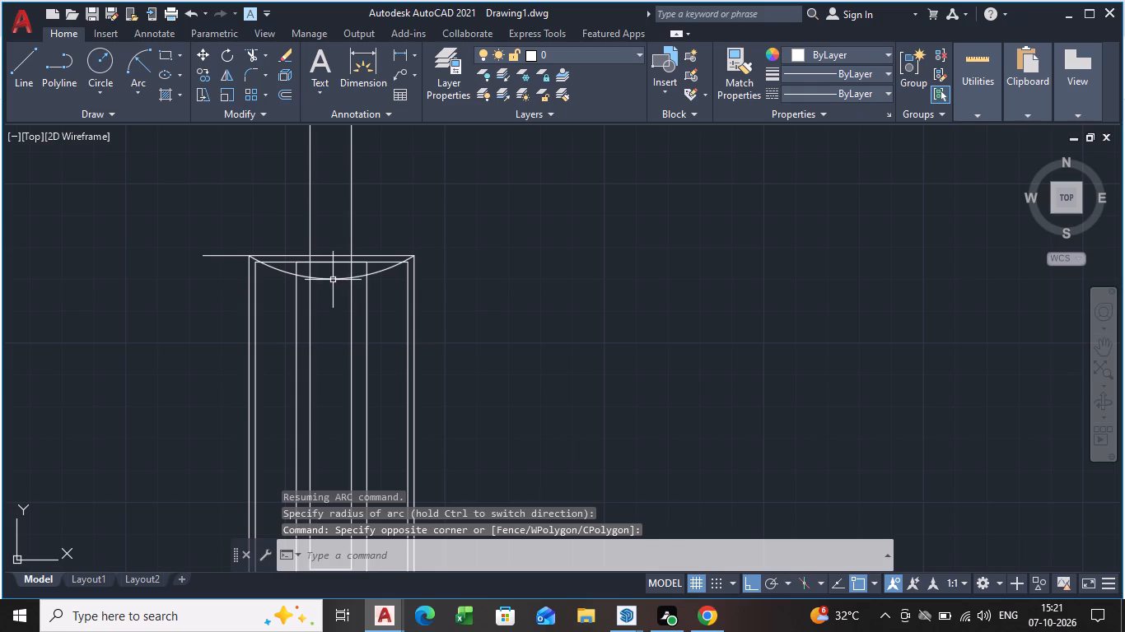
click(332, 281)
click(338, 272)
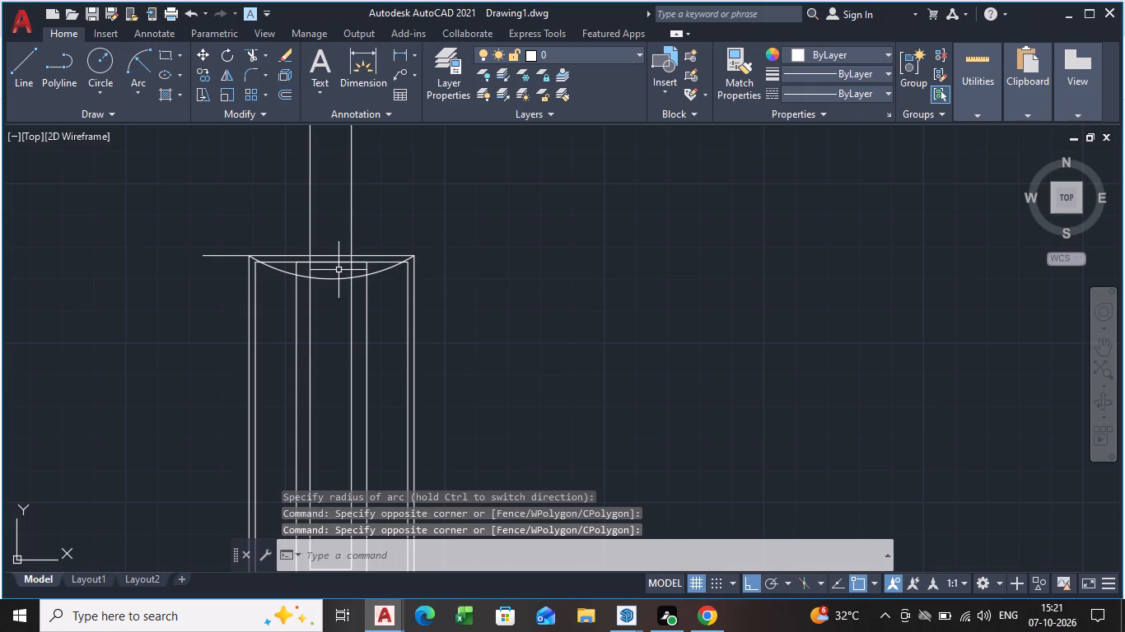
click(329, 300)
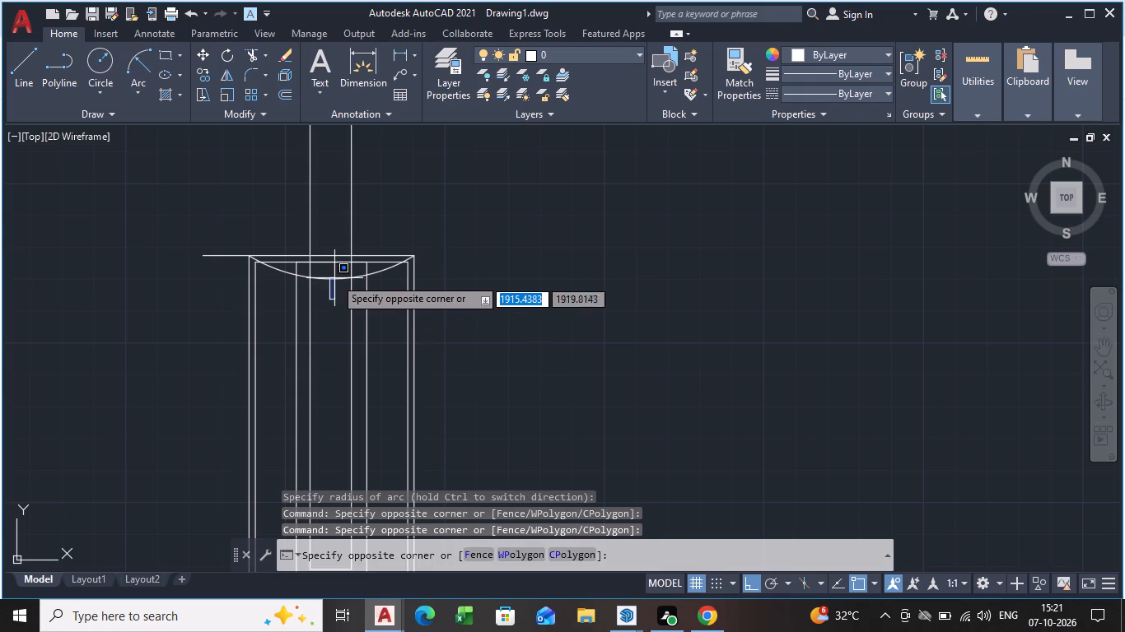
click(332, 270)
drag(343, 291, 338, 268)
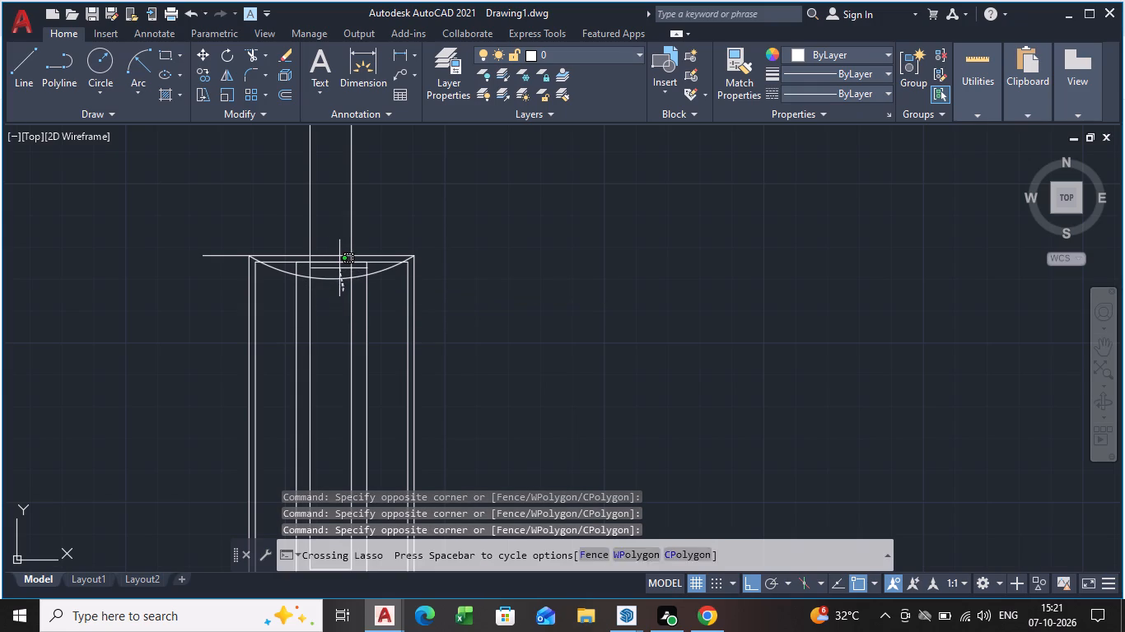
drag(338, 268, 326, 272)
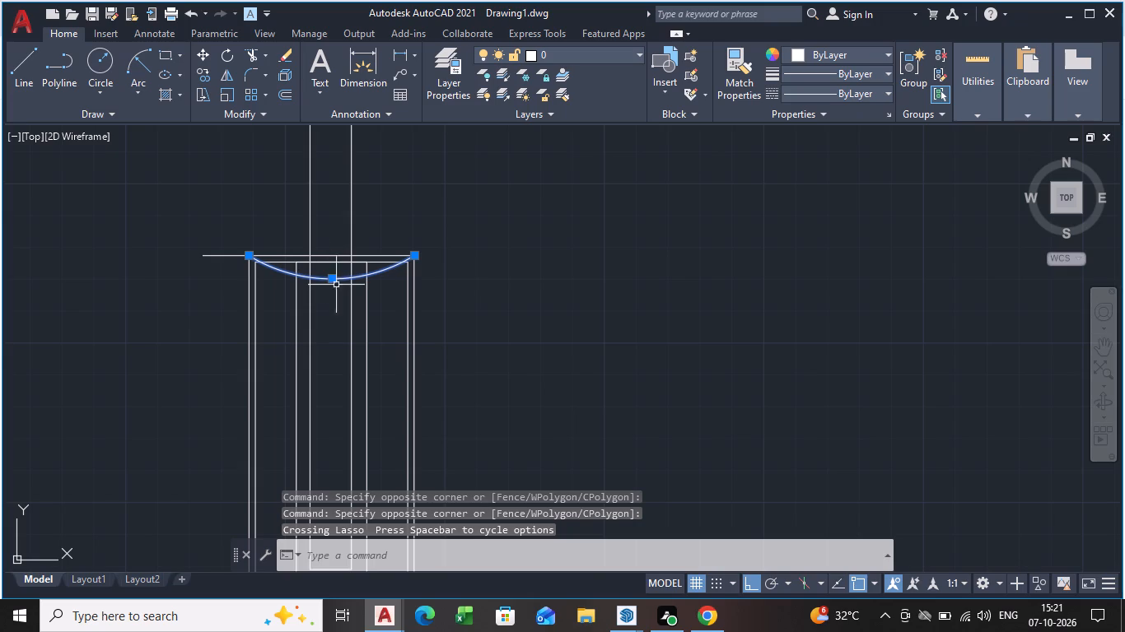
text(MI)
key(Return)
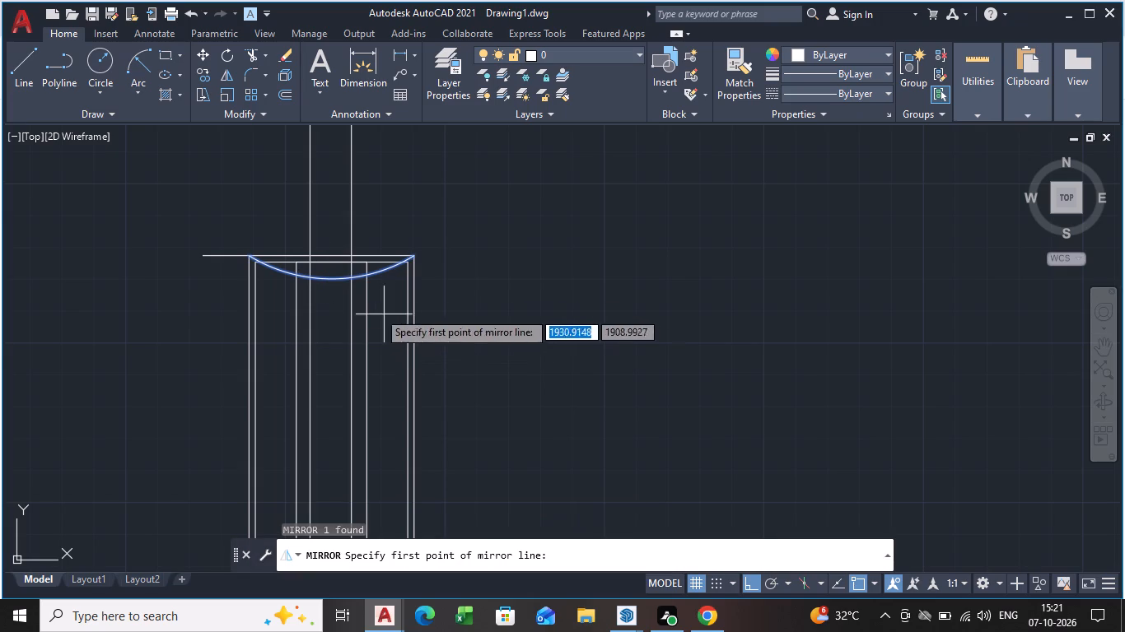
click(246, 256)
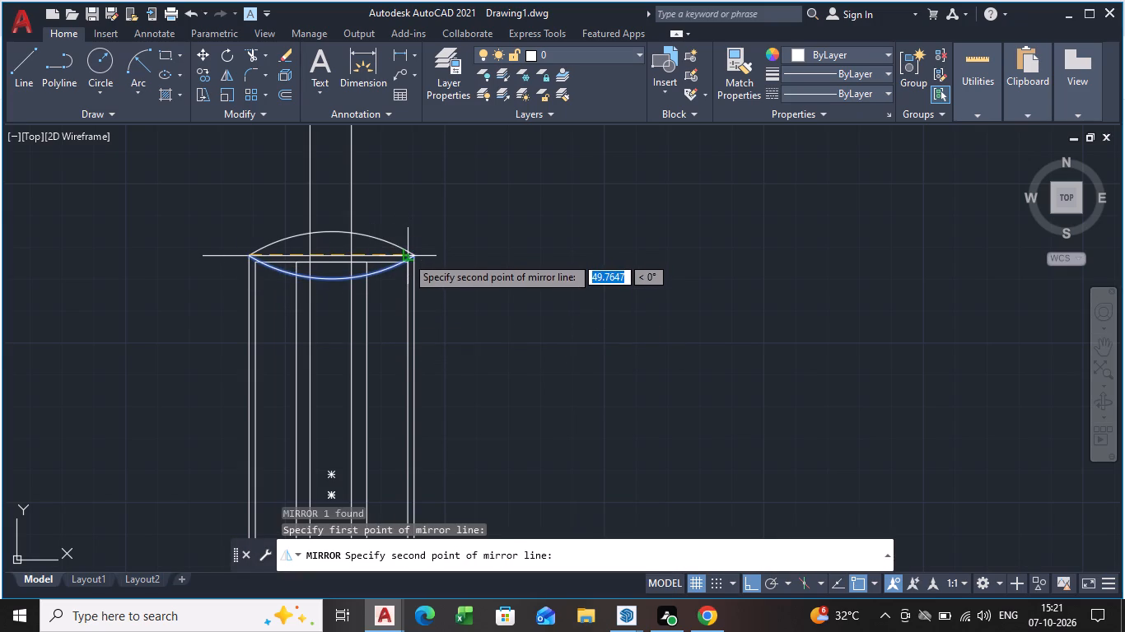
click(406, 256)
drag(440, 299, 406, 256)
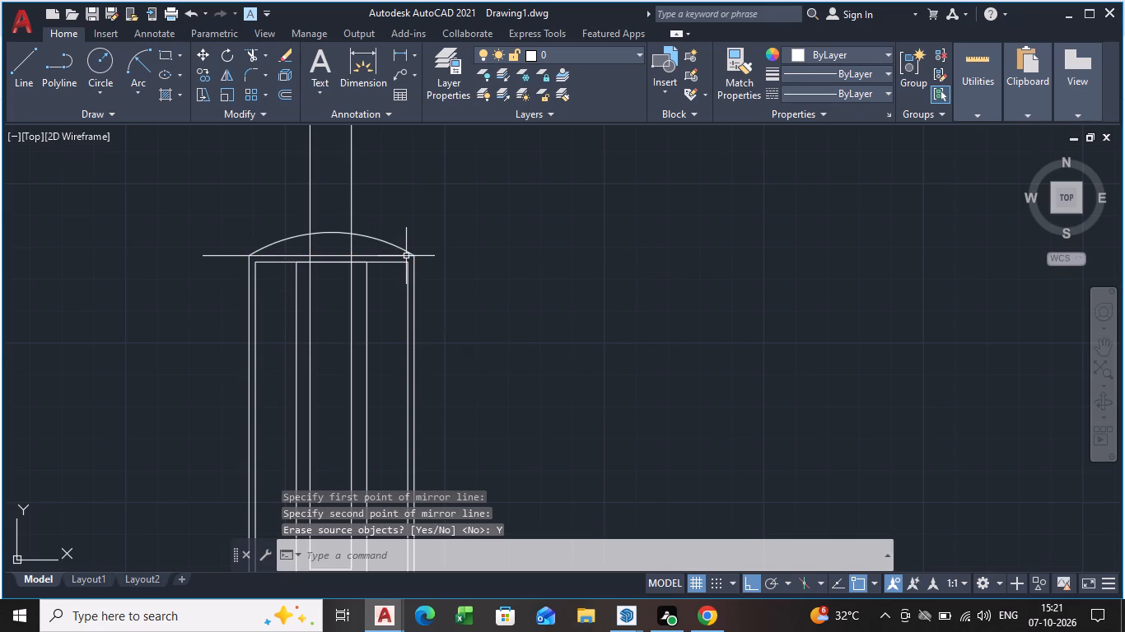
key(Escape)
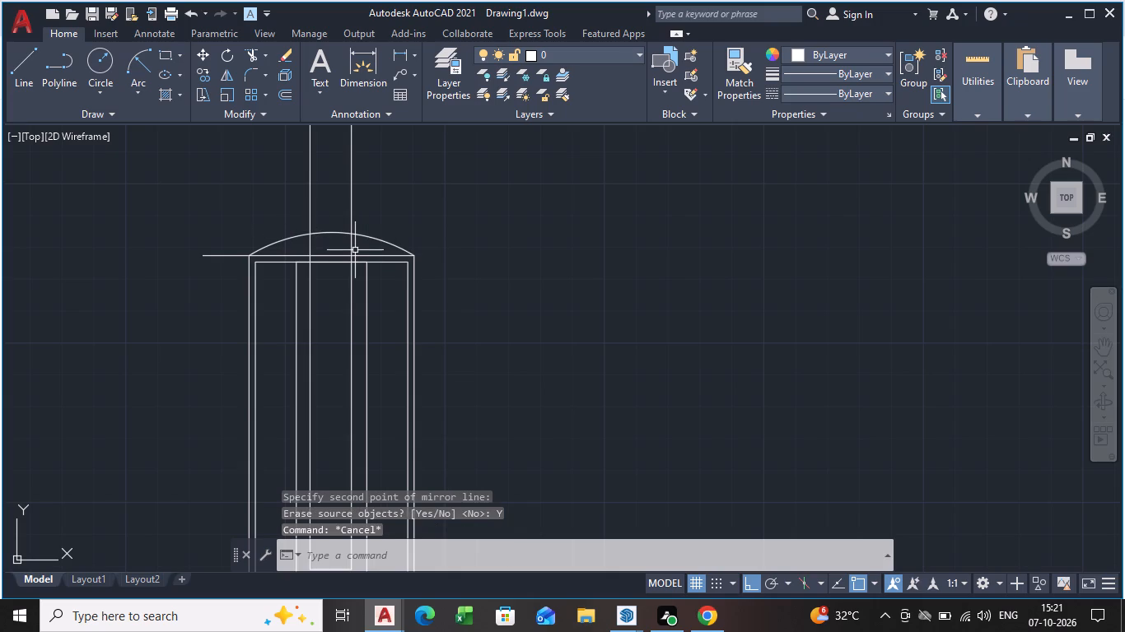
Trim away the part of the arc between the tall upright's two sides, keeping the outer rectangle's top edge whole.
text(TR)
key(Return)
key(Return)
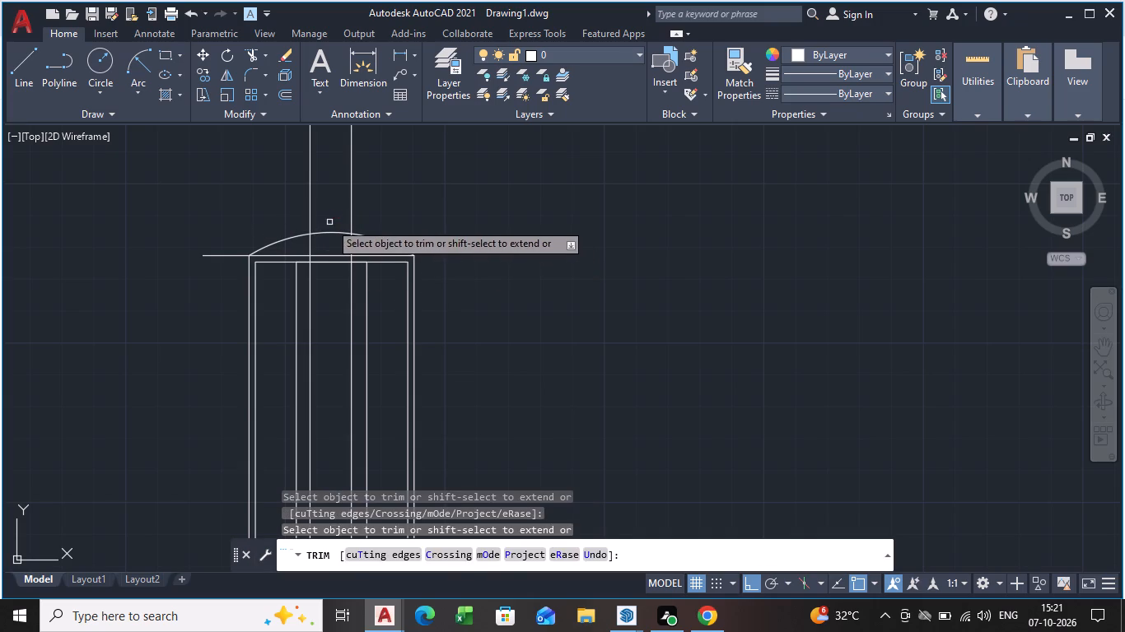
drag(329, 222, 329, 258)
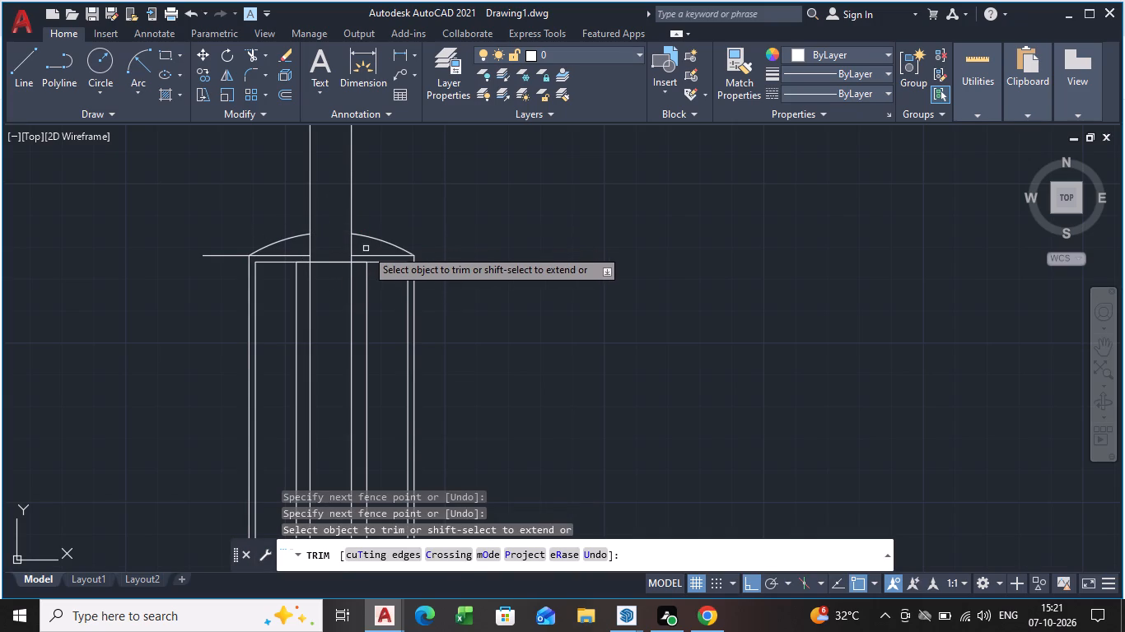
key(ctrl+z)
drag(334, 225, 334, 239)
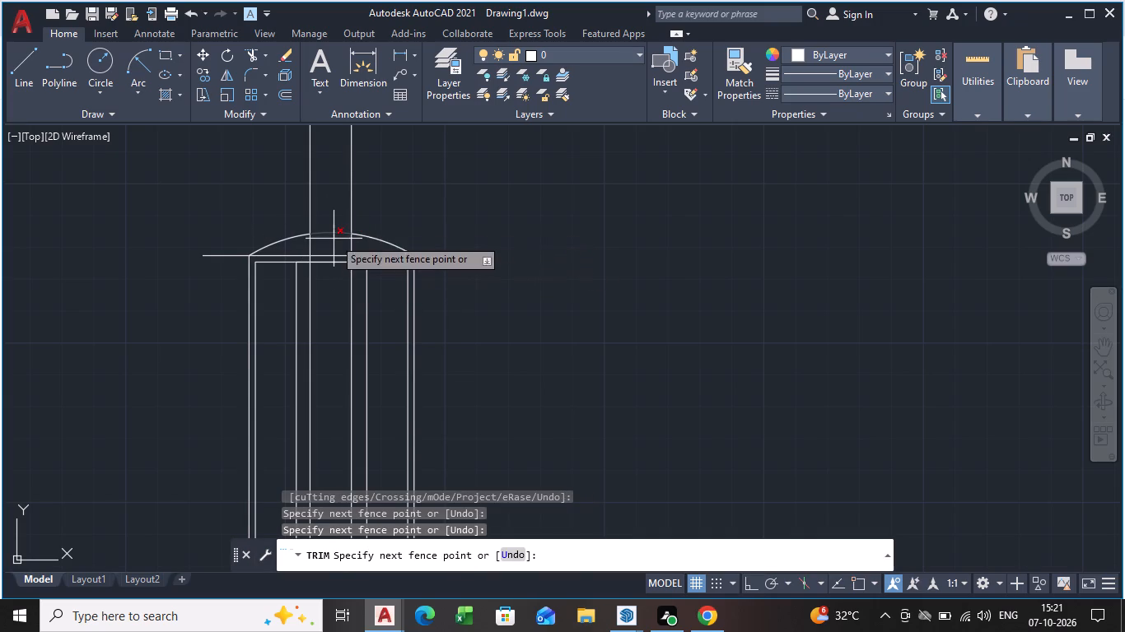
click(336, 246)
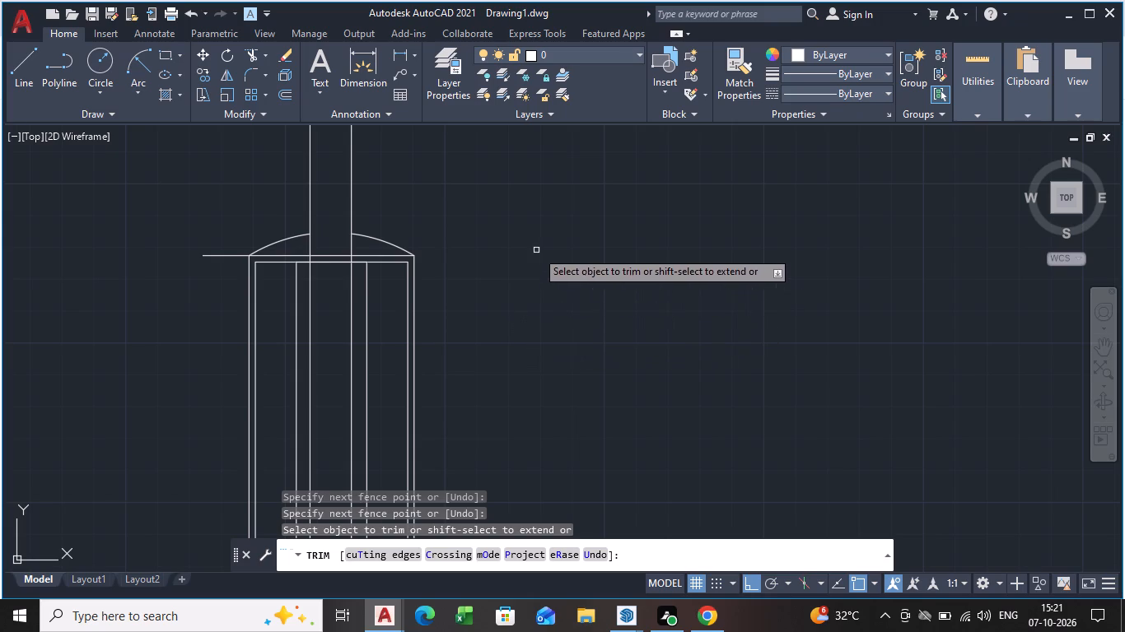
Trim away the outer and inner rectangles' top edges between the tall upright's two sides.
drag(333, 242, 330, 287)
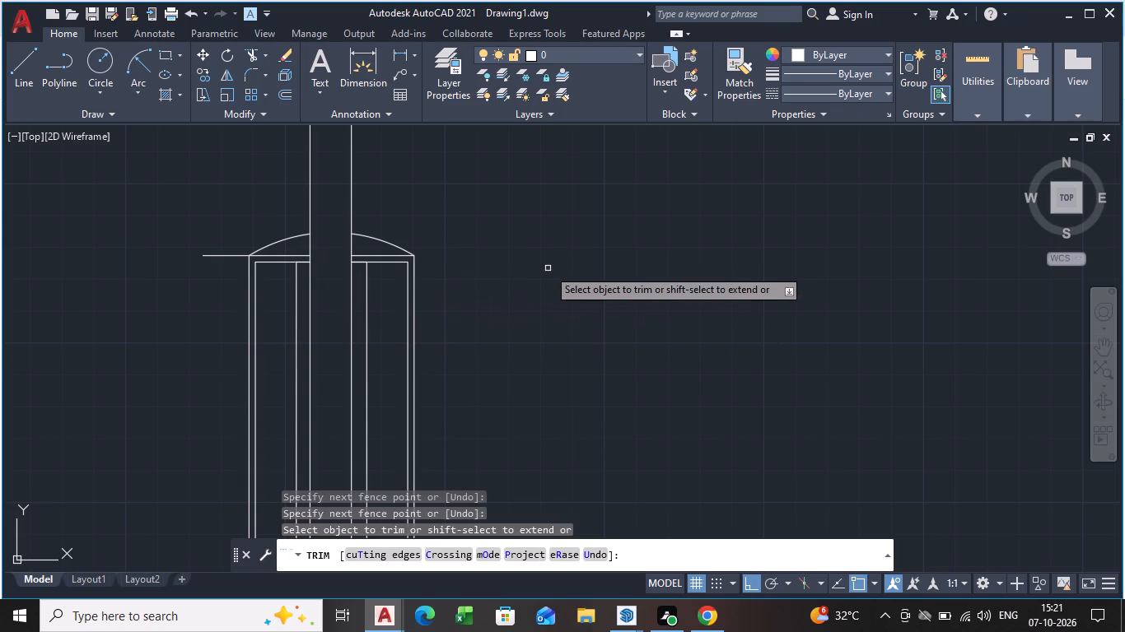
key(Escape)
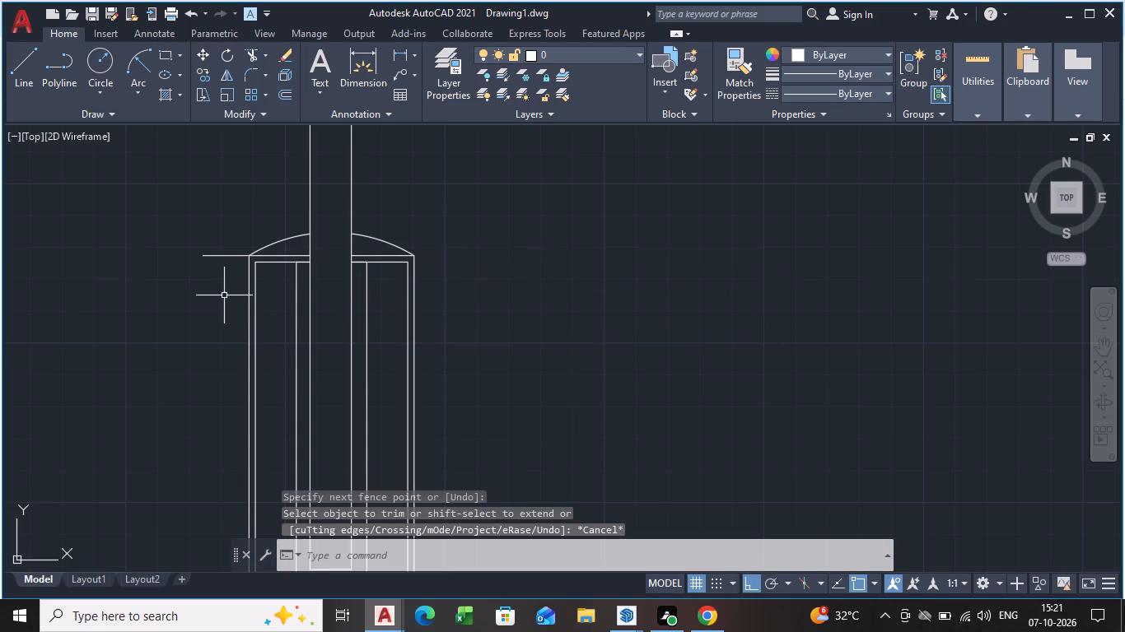
Move the whole tall upright slightly down and a little to the right.
scroll(224, 295, down, 1)
scroll(329, 299, down, 3)
middle_drag(336, 371, 337, 472)
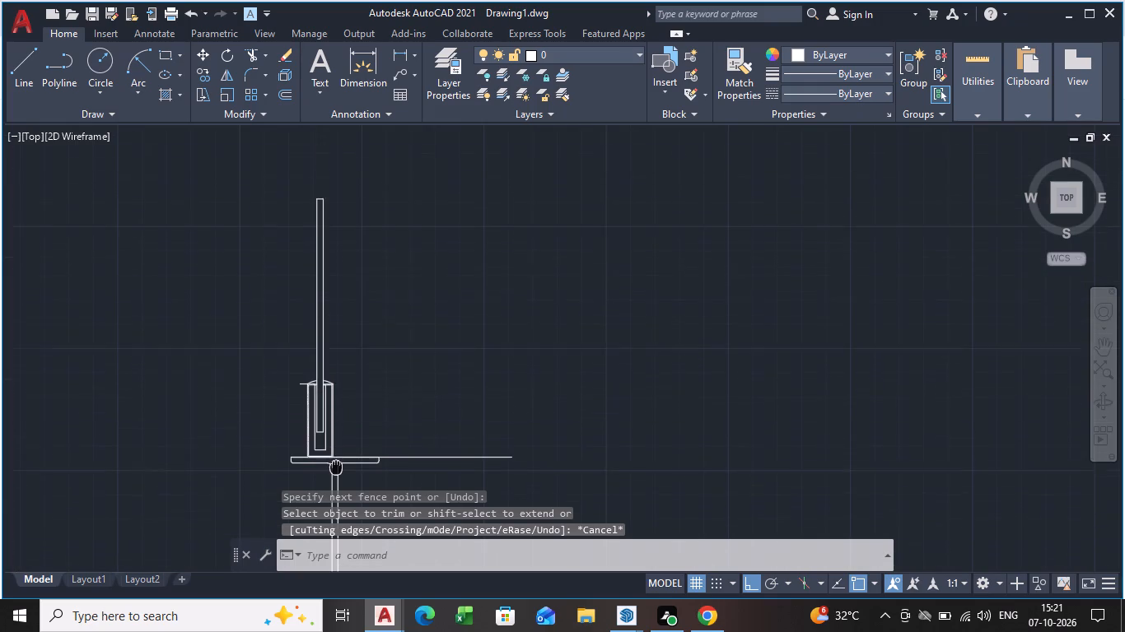
middle_drag(337, 472, 338, 473)
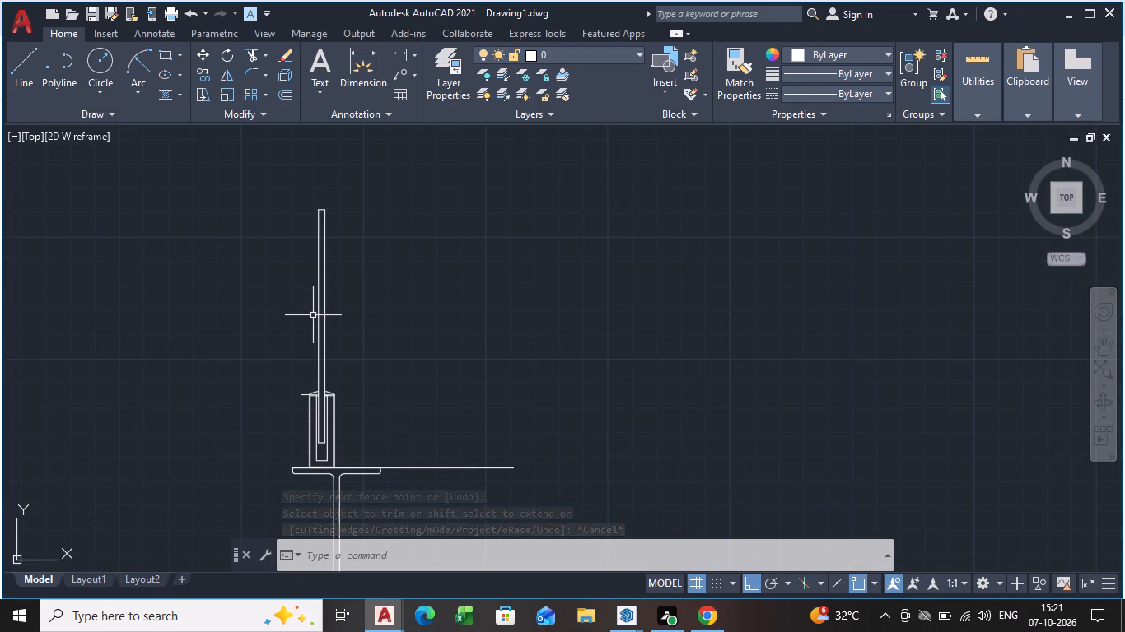
middle_drag(340, 440, 390, 245)
scroll(397, 259, down, 2)
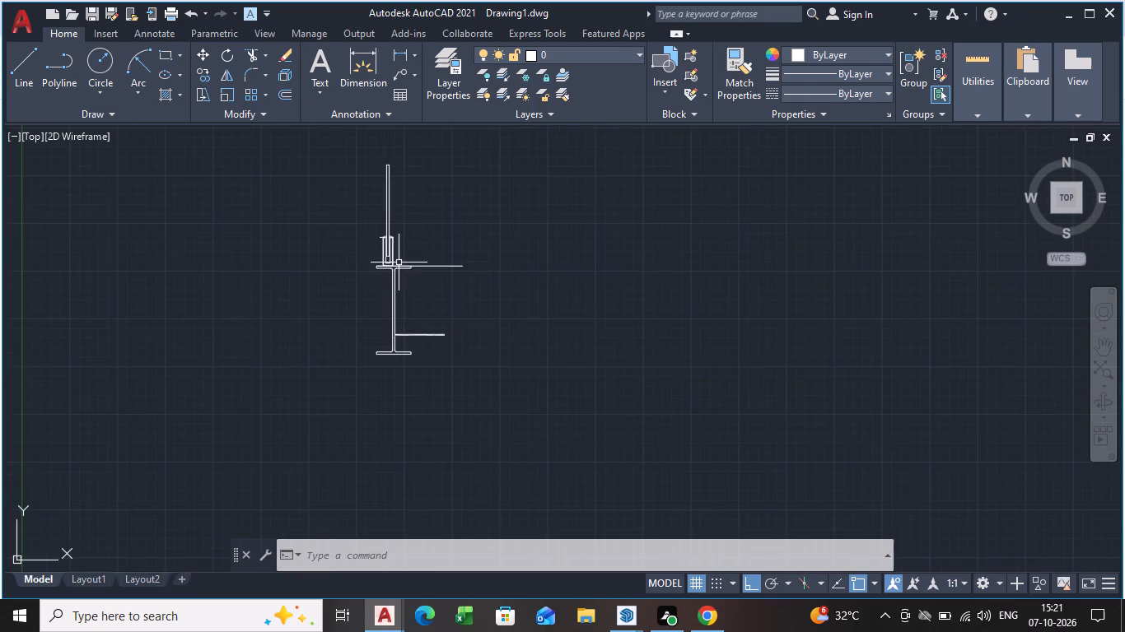
middle_drag(403, 291, 396, 344)
scroll(361, 220, up, 4)
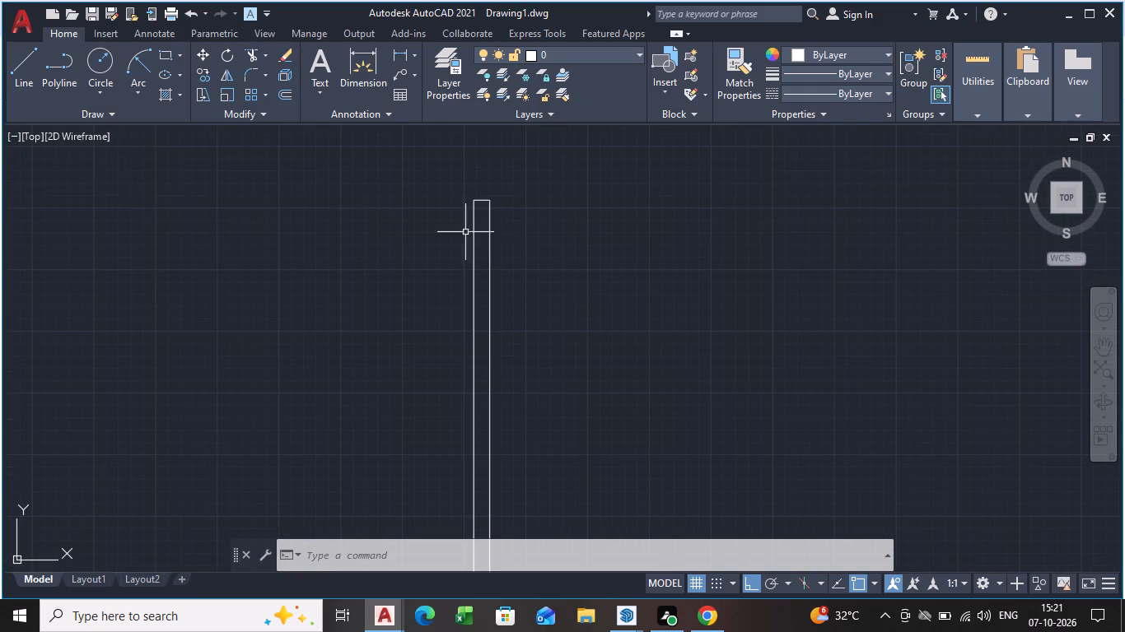
click(481, 199)
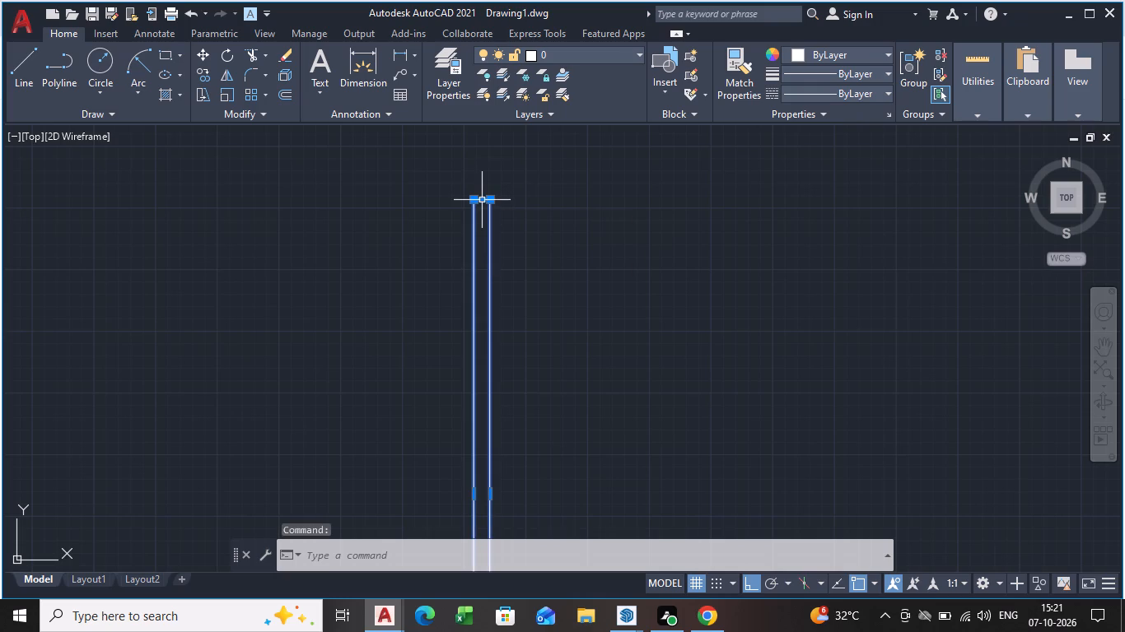
scroll(483, 207, up, 8)
middle_drag(351, 216, 374, 306)
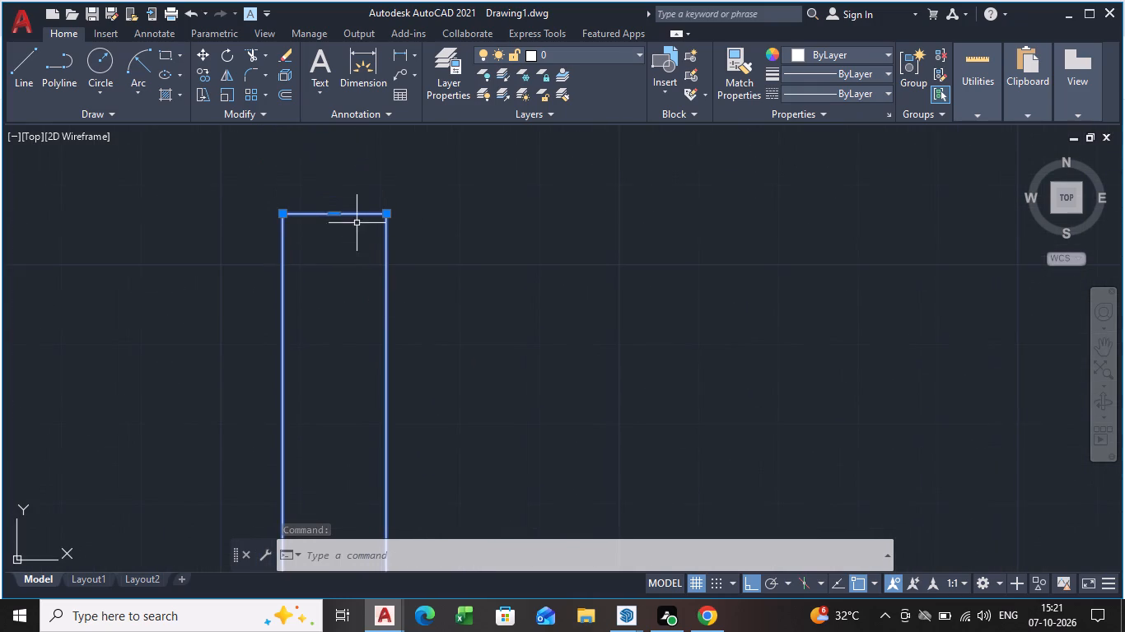
click(329, 212)
drag(329, 215, 335, 276)
scroll(335, 276, down, 6)
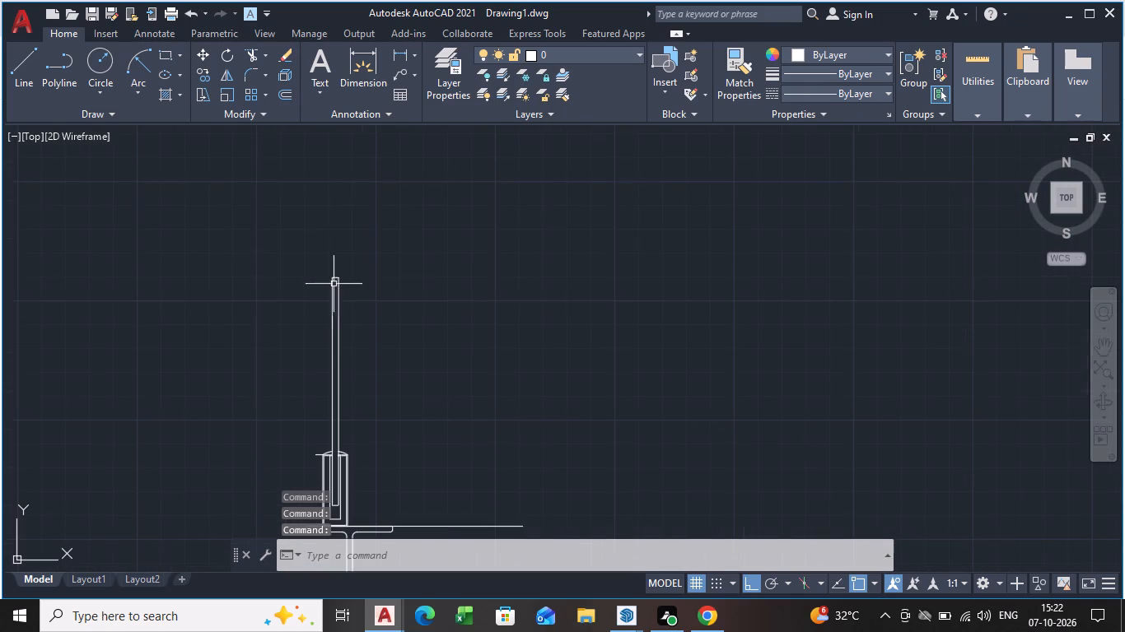
Shorten the tall upright by stretching the midpoint of its top edge downward.
scroll(336, 298, up, 3)
middle_drag(334, 333, 362, 170)
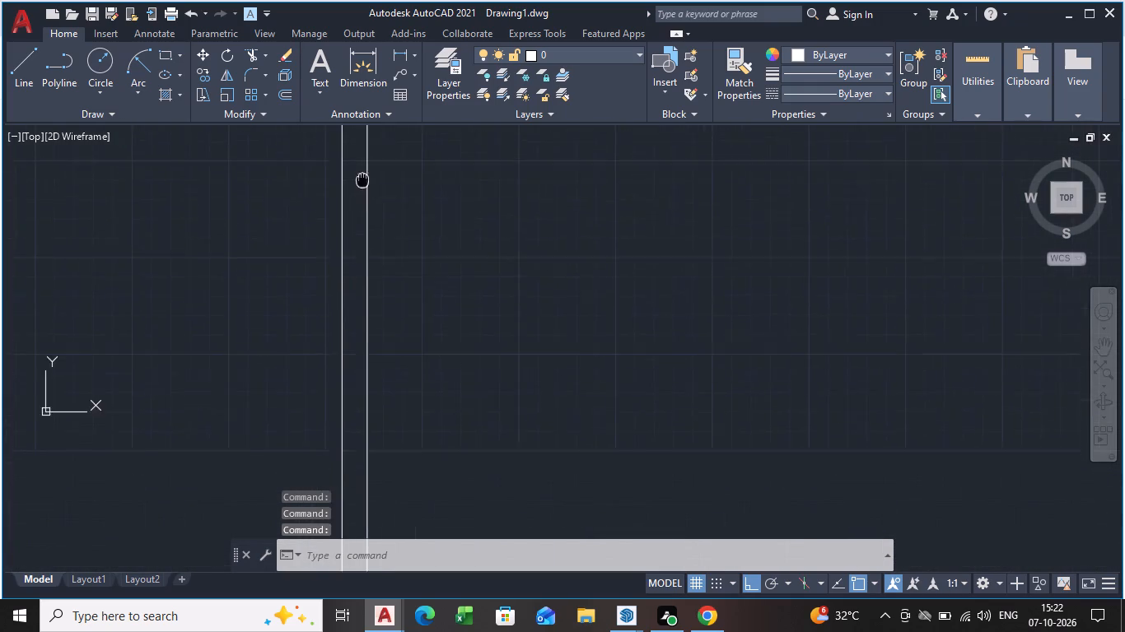
middle_drag(362, 170, 377, 0)
scroll(422, 332, down, 3)
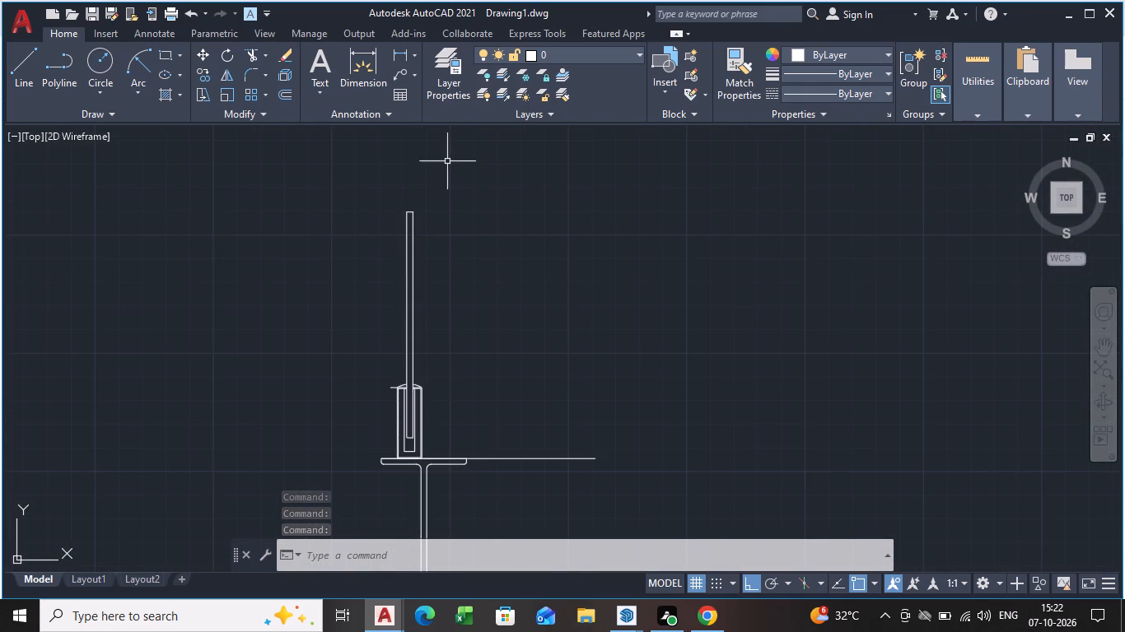
scroll(432, 143, up, 2)
scroll(366, 258, up, 3)
middle_drag(384, 379, 433, 153)
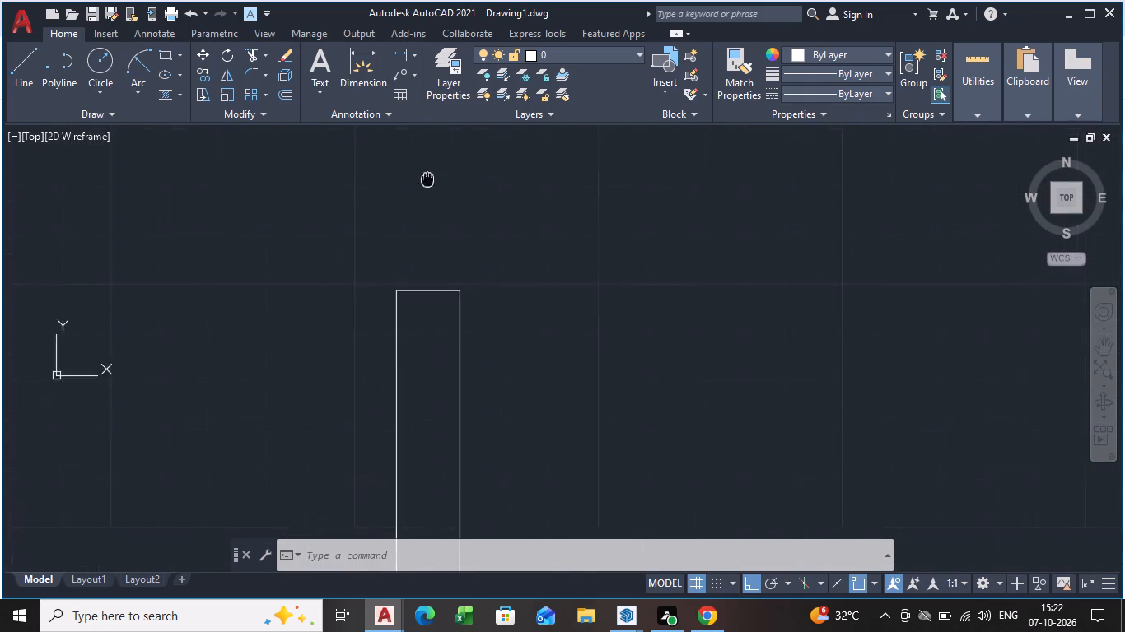
middle_drag(433, 153, 413, 3)
scroll(435, 351, down, 3)
middle_drag(422, 337, 384, 276)
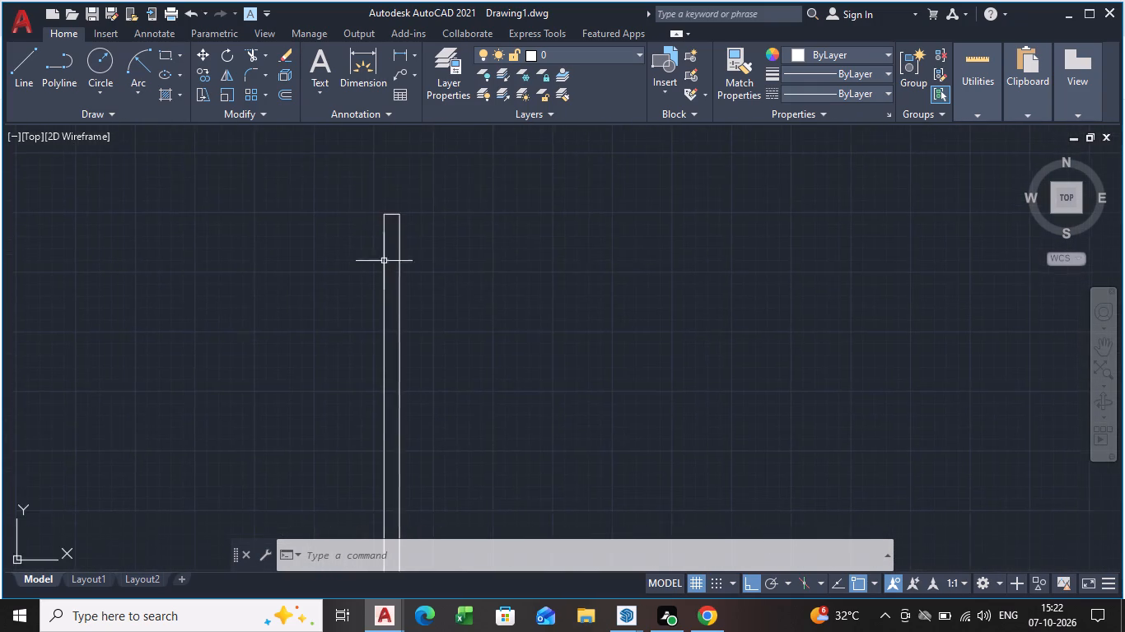
scroll(375, 235, up, 3)
click(421, 162)
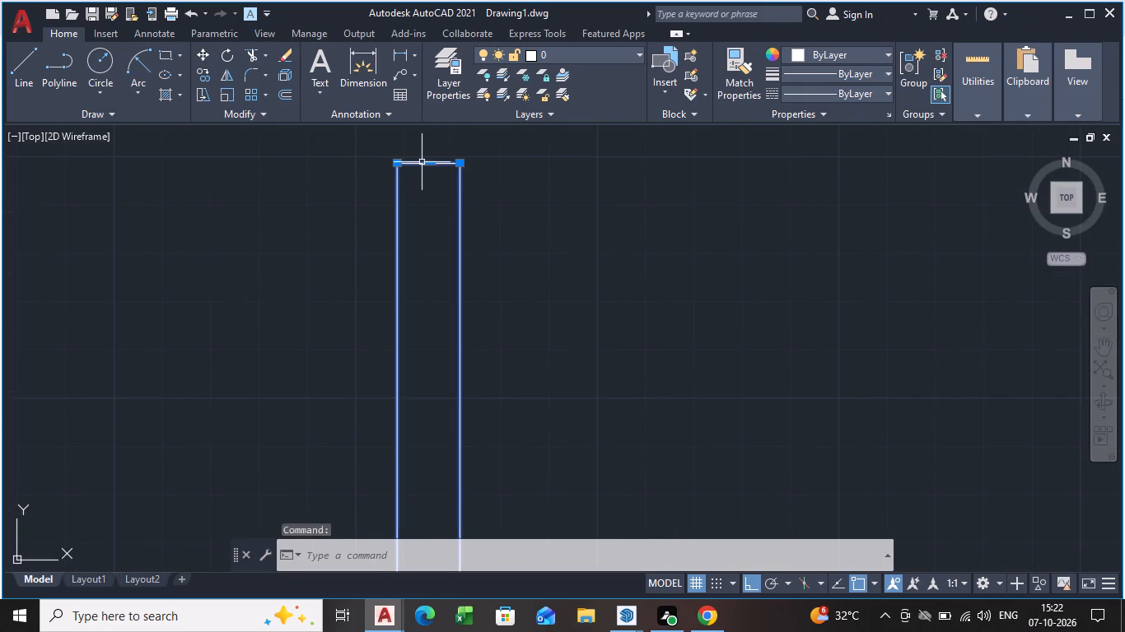
click(427, 163)
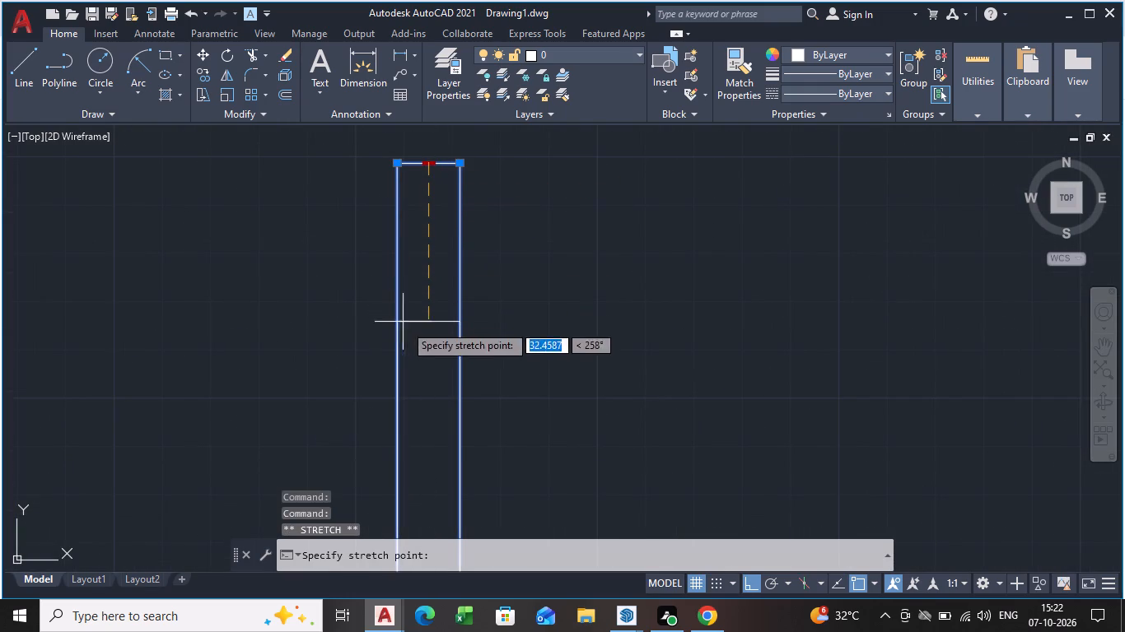
click(421, 357)
scroll(474, 426, down, 2)
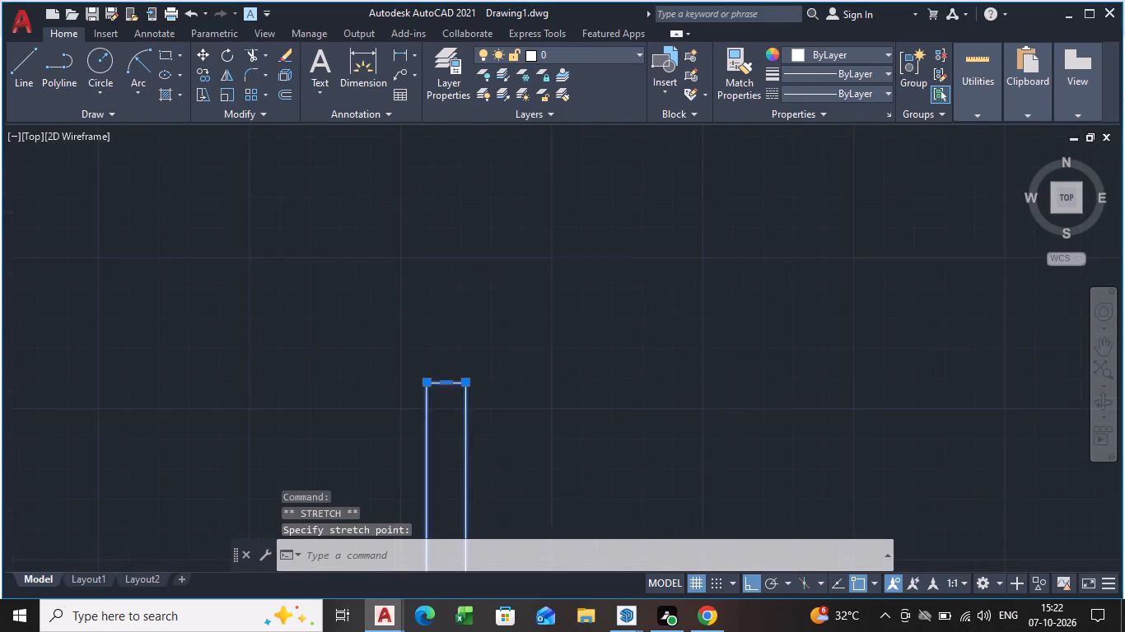
key(Escape)
Stretch the cut end of the outer rectangle's left top edge to meet the tall upright's left side.
middle_drag(492, 402, 399, 34)
scroll(413, 283, down, 3)
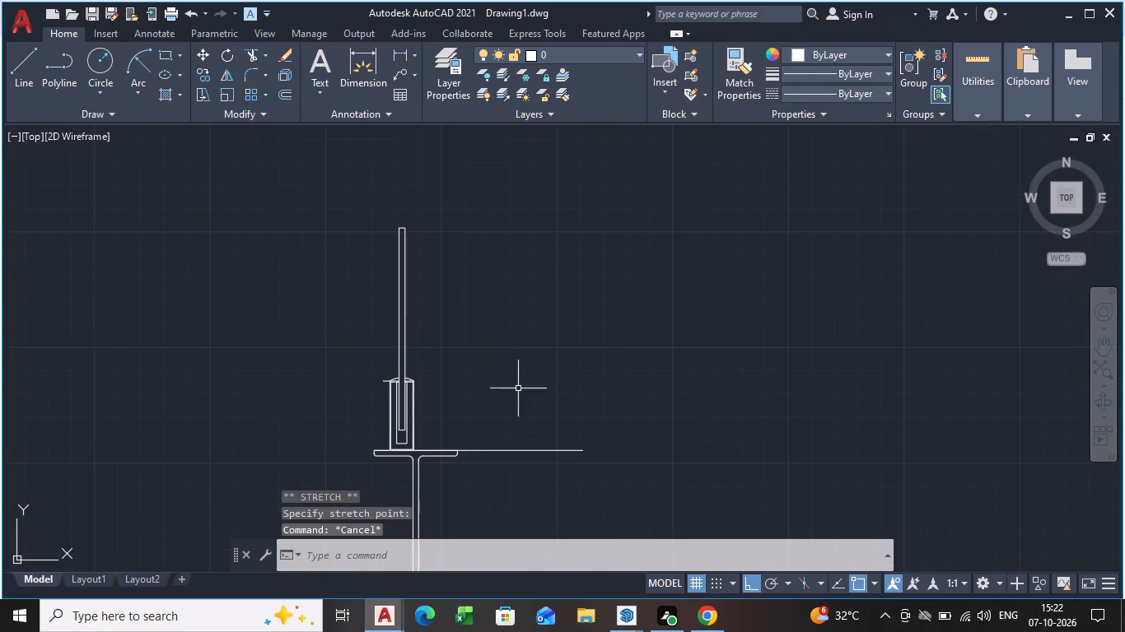
middle_drag(543, 466, 512, 445)
scroll(391, 423, up, 1)
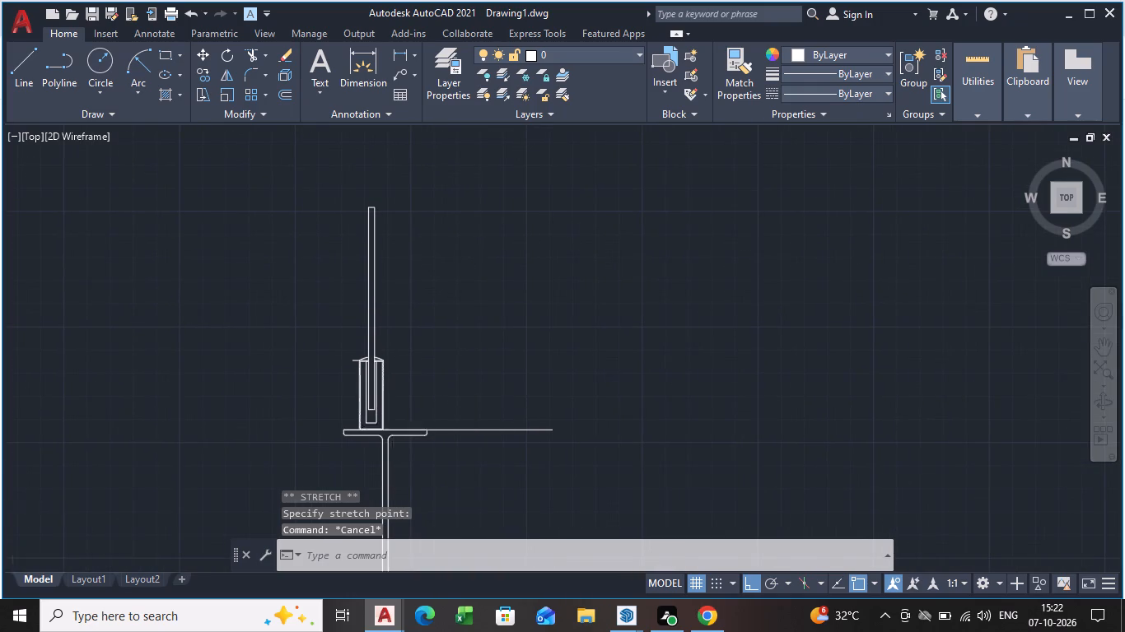
scroll(391, 423, up, 2)
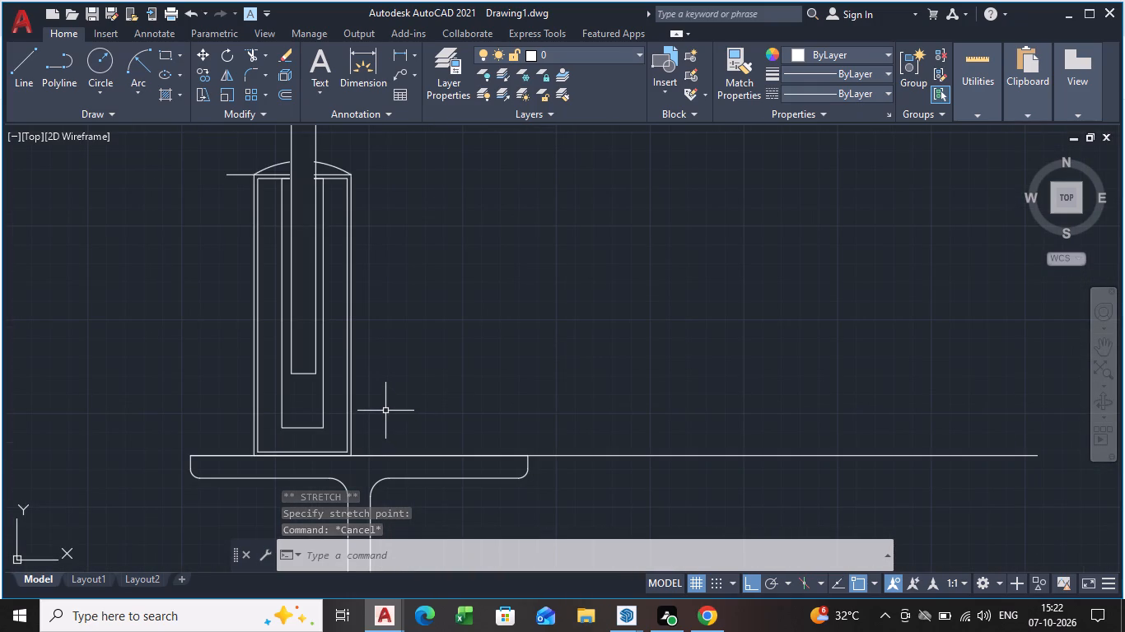
scroll(385, 411, down, 1)
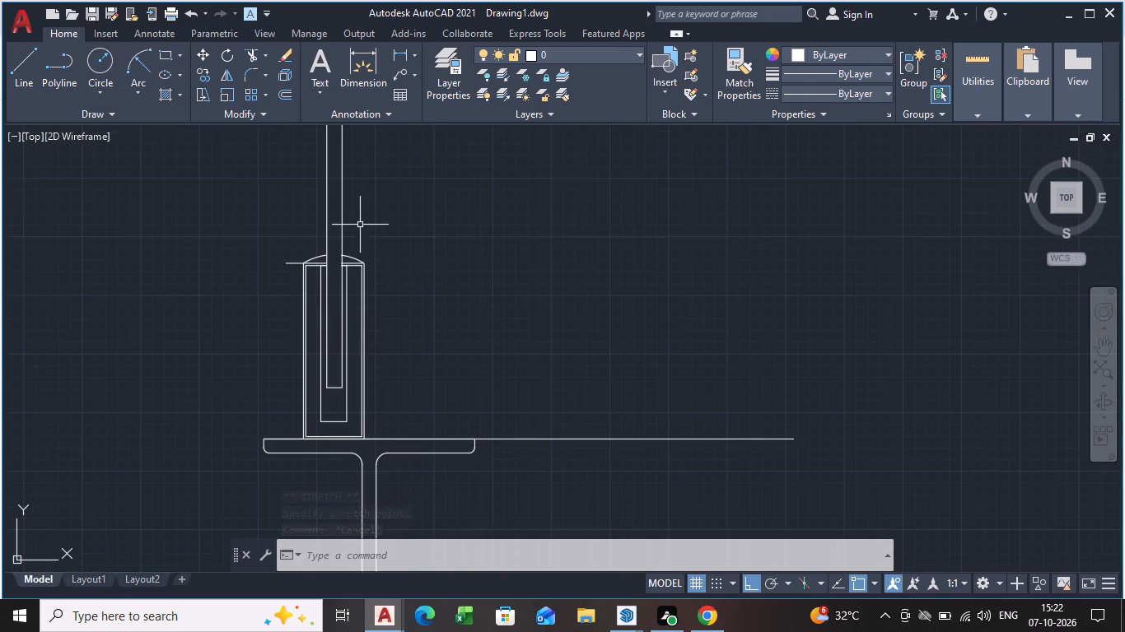
scroll(356, 234, up, 4)
scroll(282, 383, up, 3)
scroll(279, 391, down, 1)
middle_drag(279, 391, 426, 342)
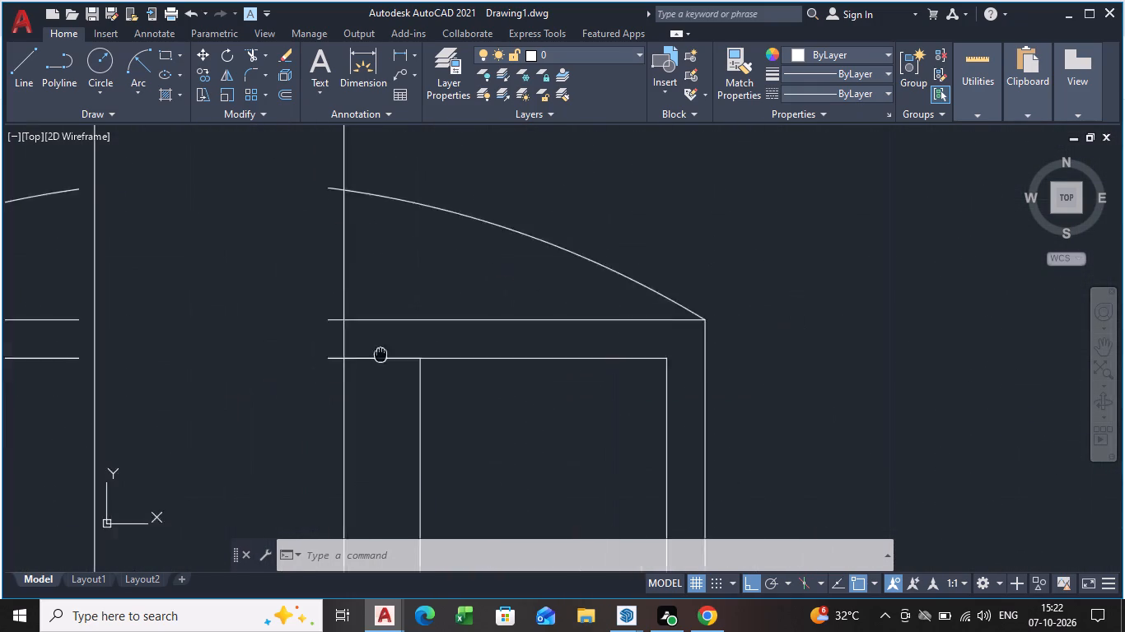
middle_drag(426, 342, 675, 332)
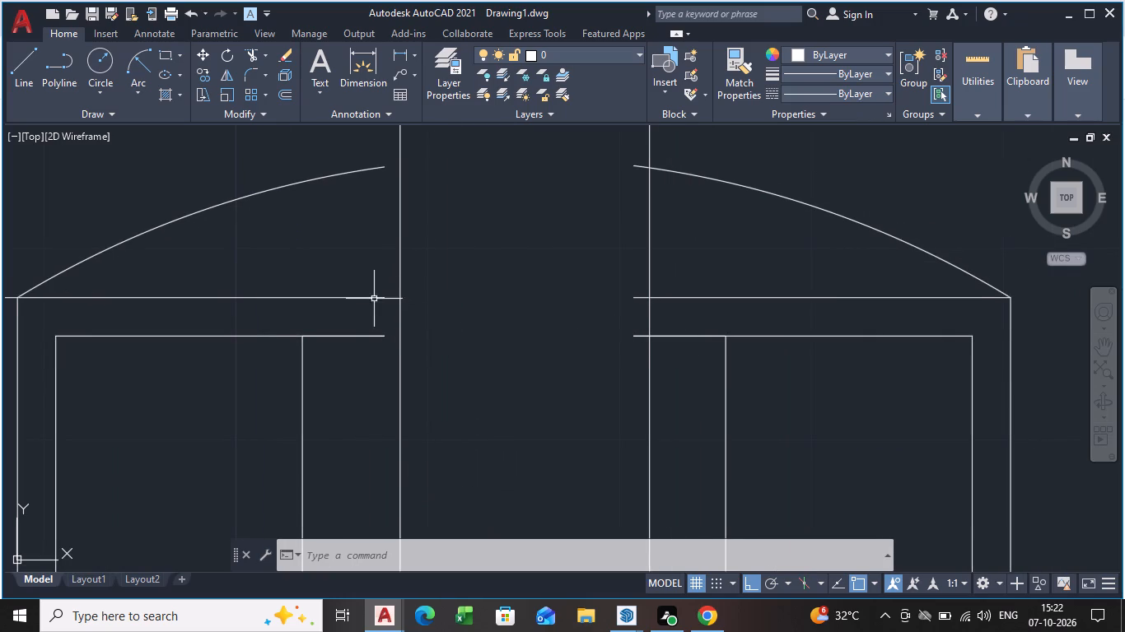
click(370, 298)
scroll(376, 297, up, 4)
click(420, 295)
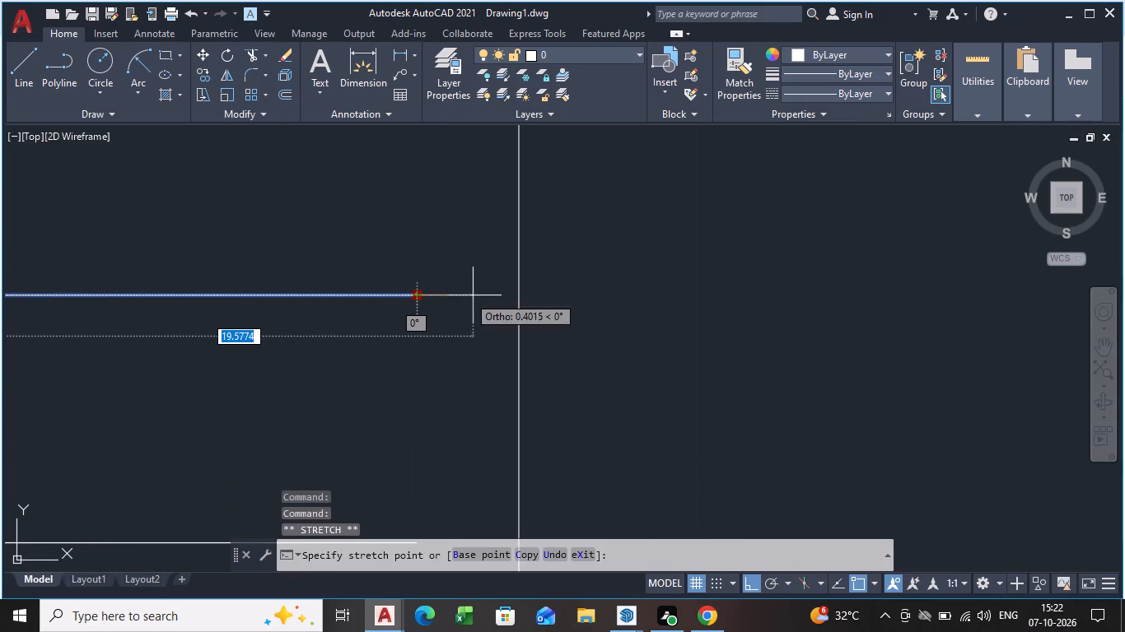
click(519, 293)
Stretch the cut end of the innermost rectangle's left top edge to meet the tall upright's left side.
scroll(464, 378, down, 4)
middle_drag(462, 380, 447, 318)
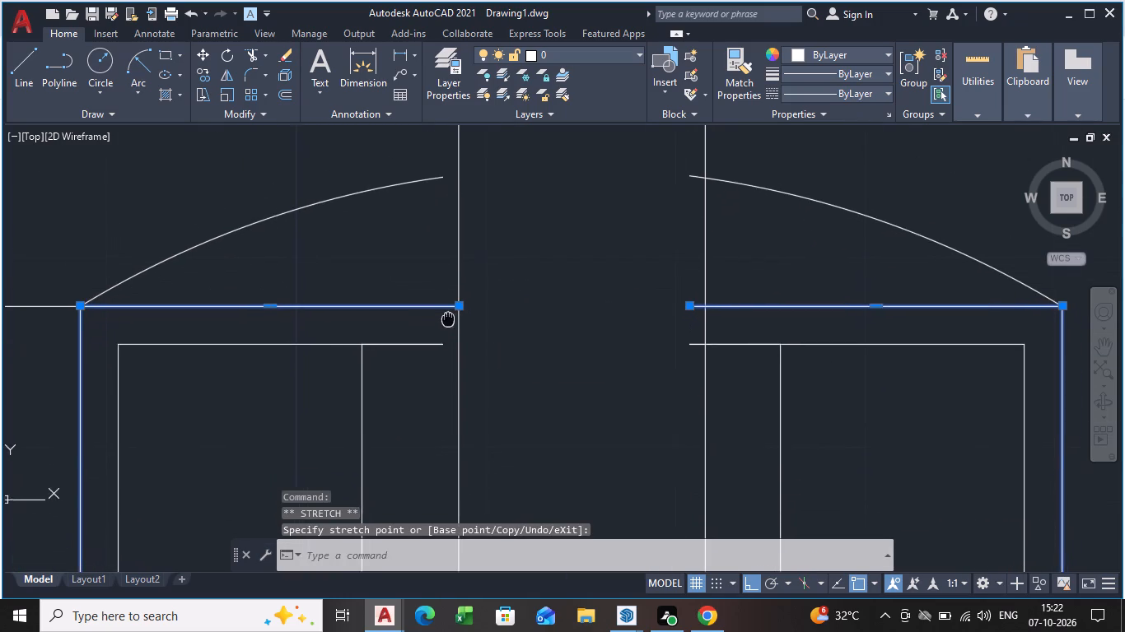
scroll(404, 353, up, 3)
click(393, 316)
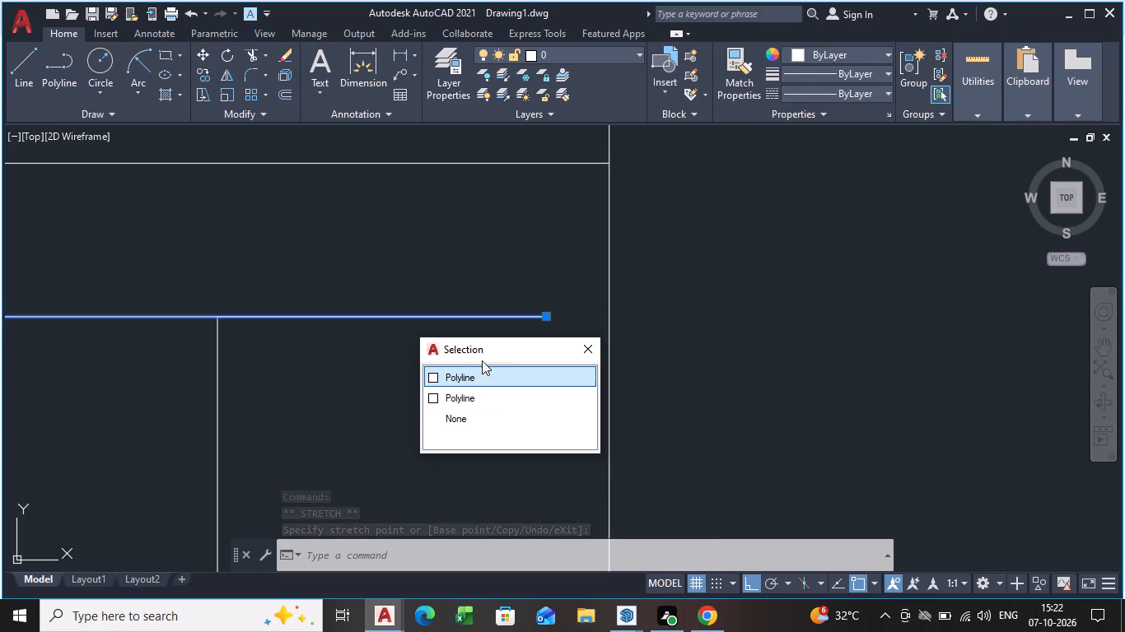
click(546, 320)
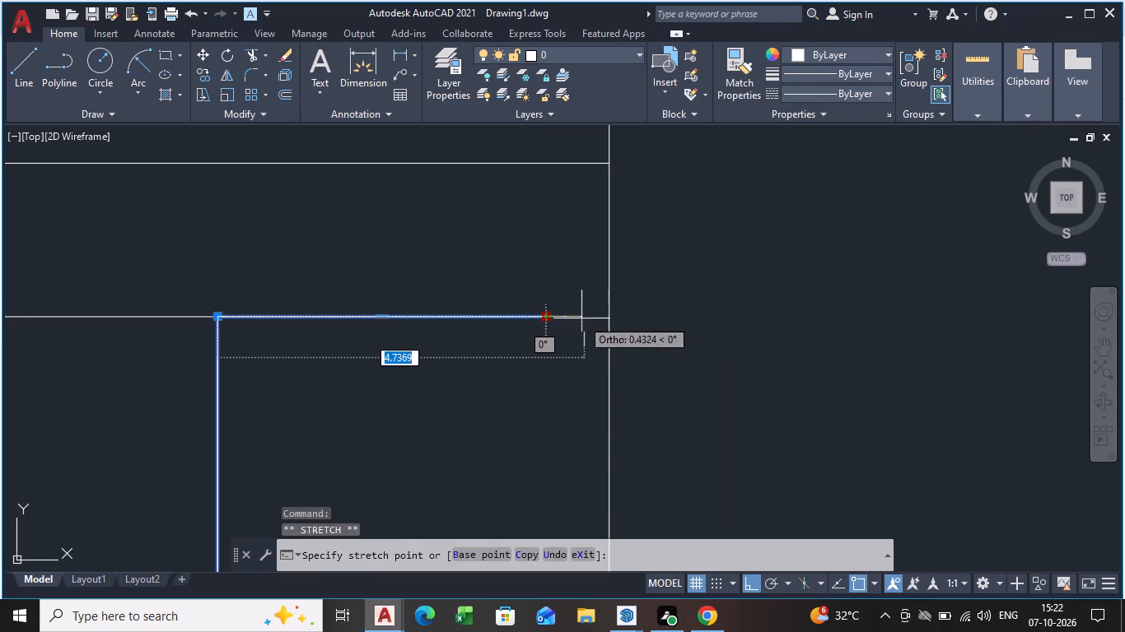
click(607, 312)
scroll(568, 364, down, 5)
middle_drag(572, 383, 483, 357)
scroll(604, 316, up, 4)
key(Escape)
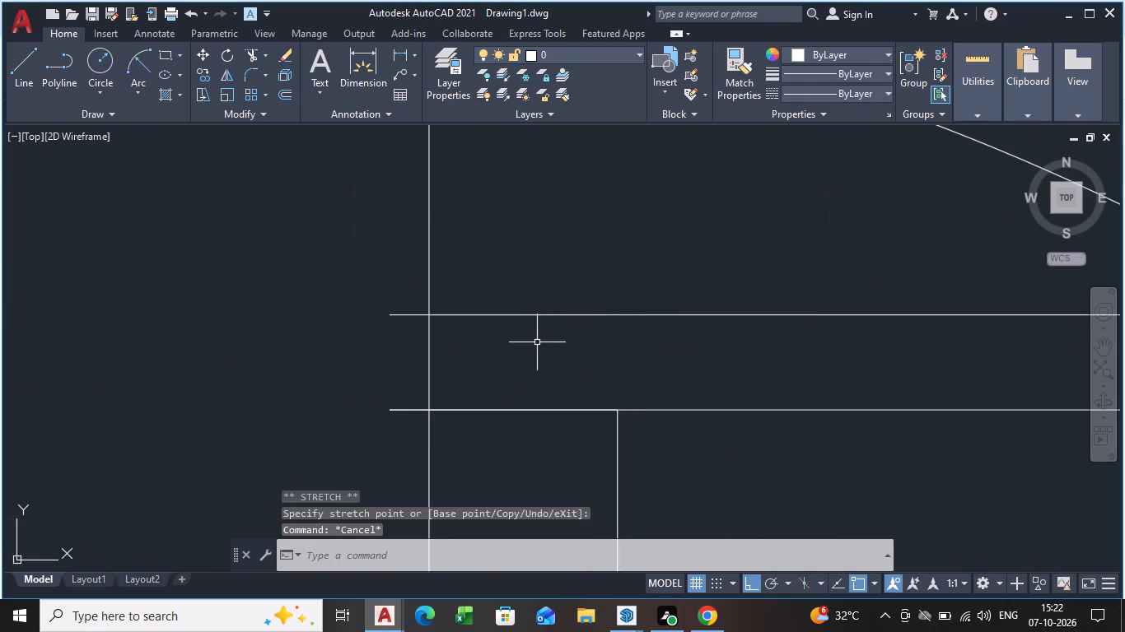
Trim the short ends of the rectangles' top edges and the right arc that project inside the upright's right side.
text(TR)
key(Return)
key(Return)
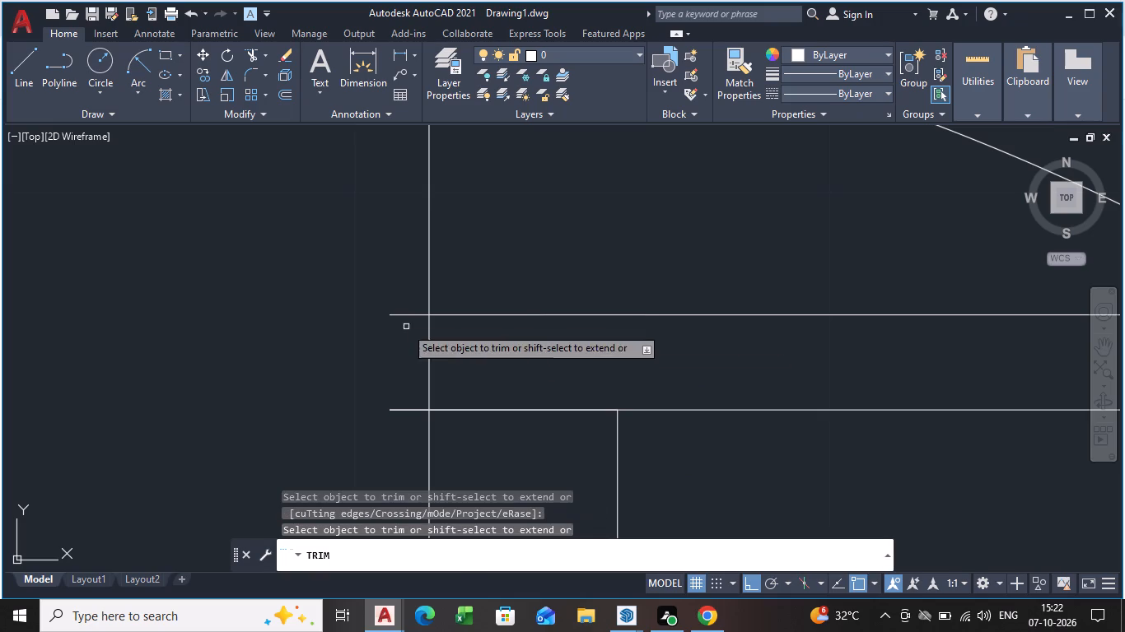
drag(397, 286, 407, 435)
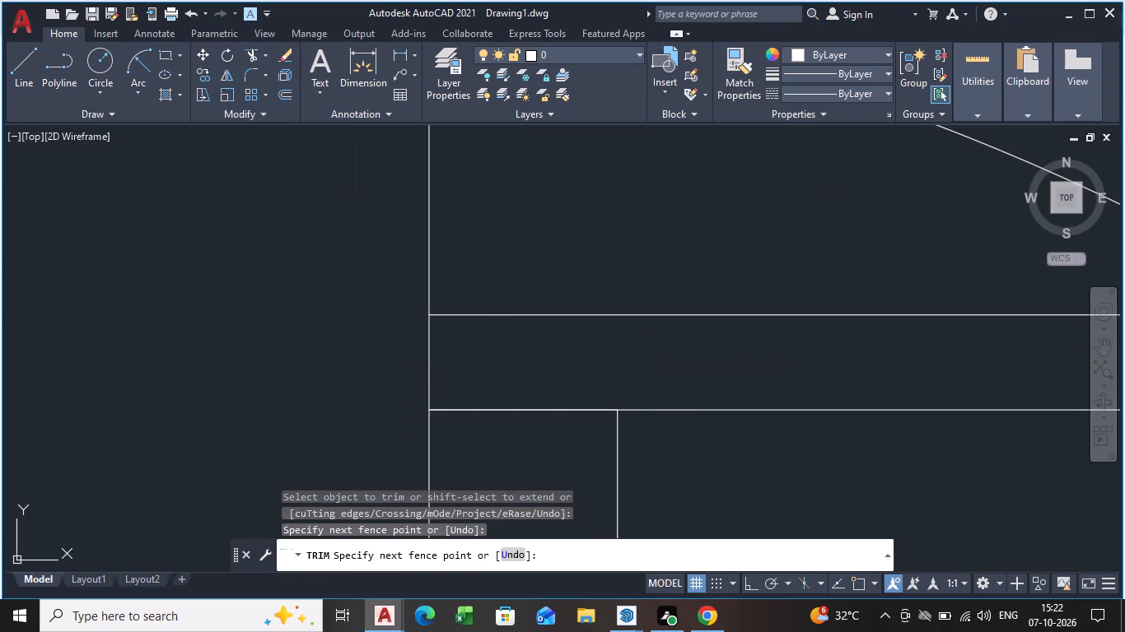
scroll(404, 378, down, 3)
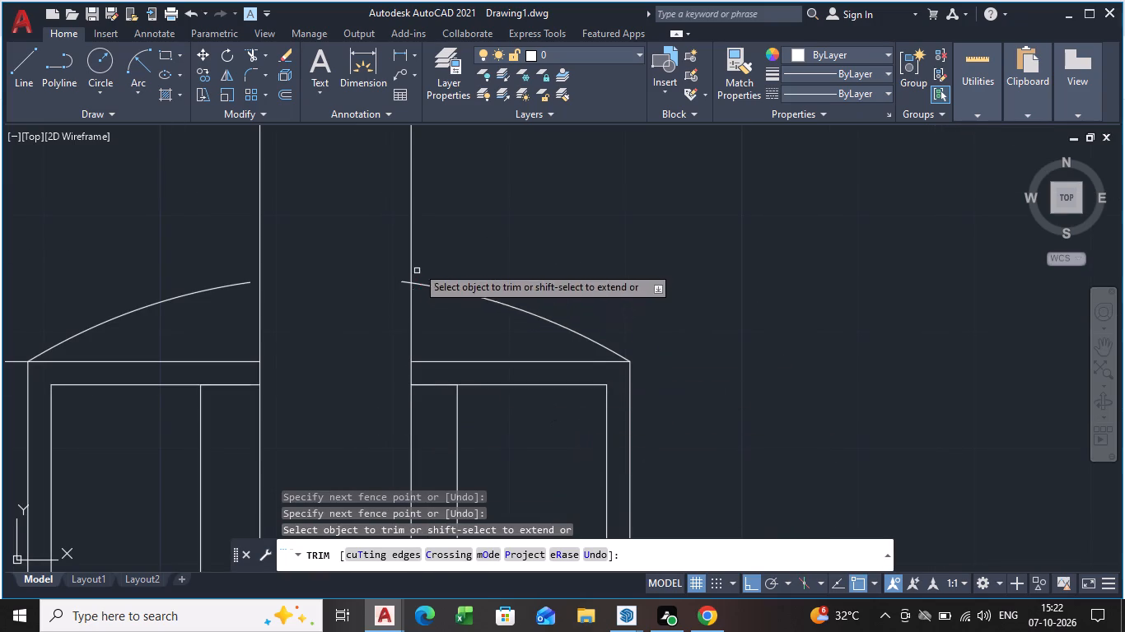
scroll(413, 263, up, 3)
drag(376, 312, 380, 374)
scroll(301, 347, down, 3)
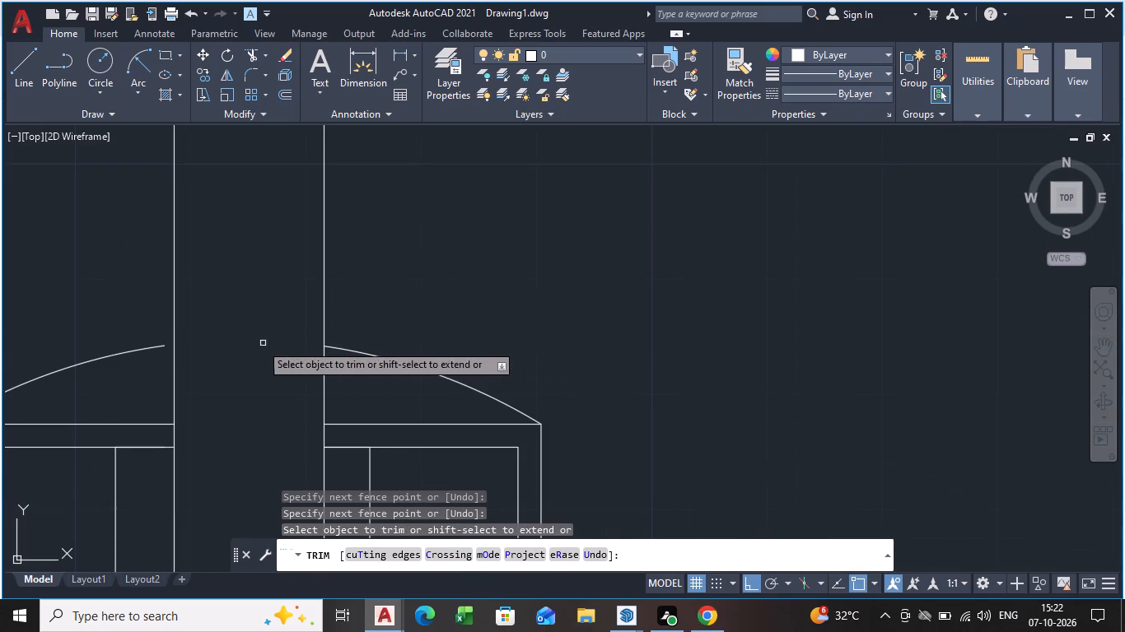
key(Escape)
Stretch the cut end of the left cap arc to meet the tall upright's left side.
click(149, 349)
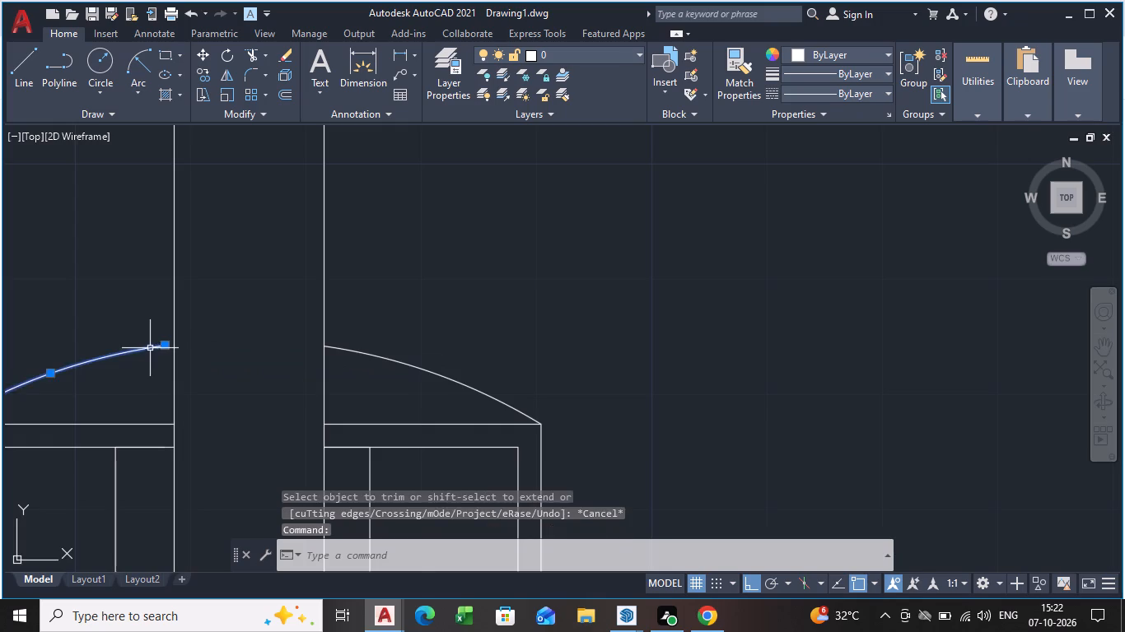
scroll(160, 348, up, 4)
click(182, 327)
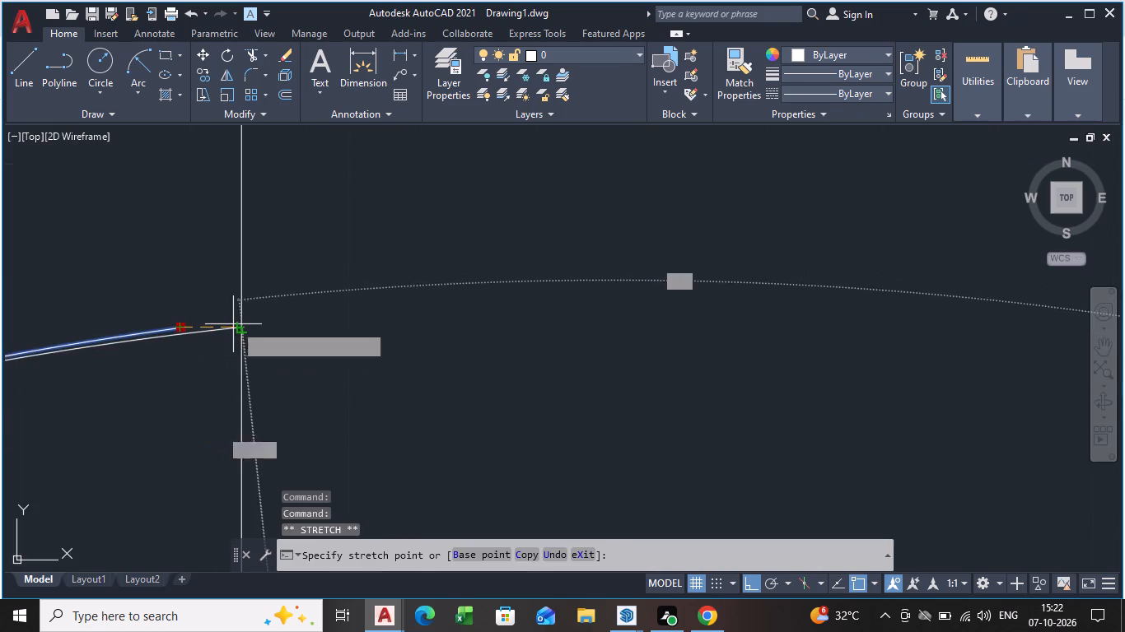
scroll(245, 311, up, 4)
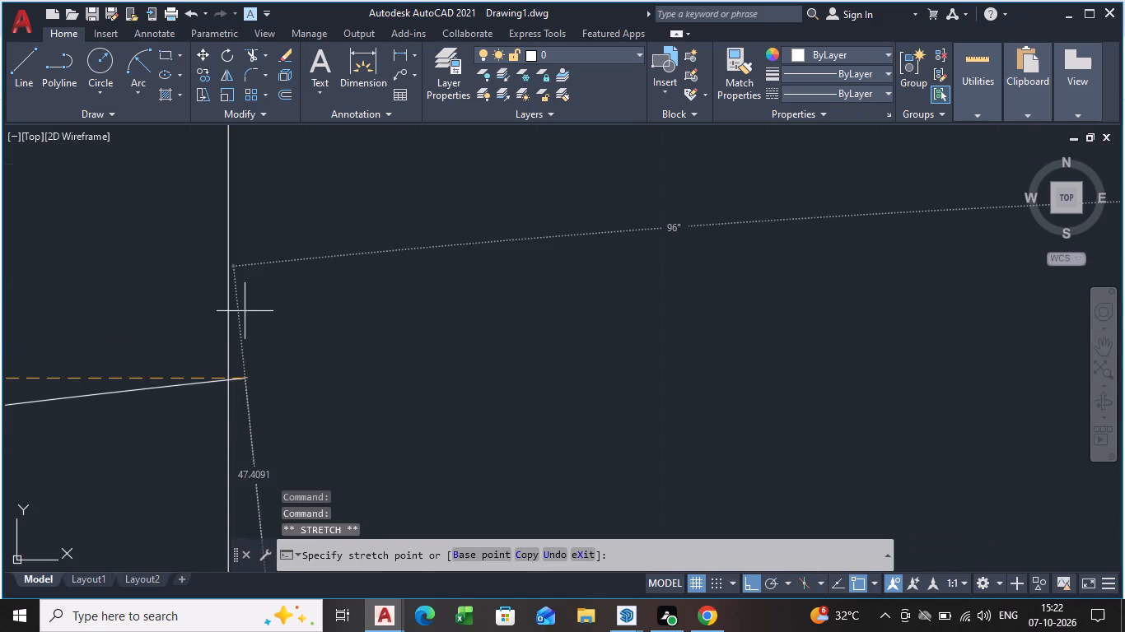
click(226, 375)
scroll(231, 373, down, 4)
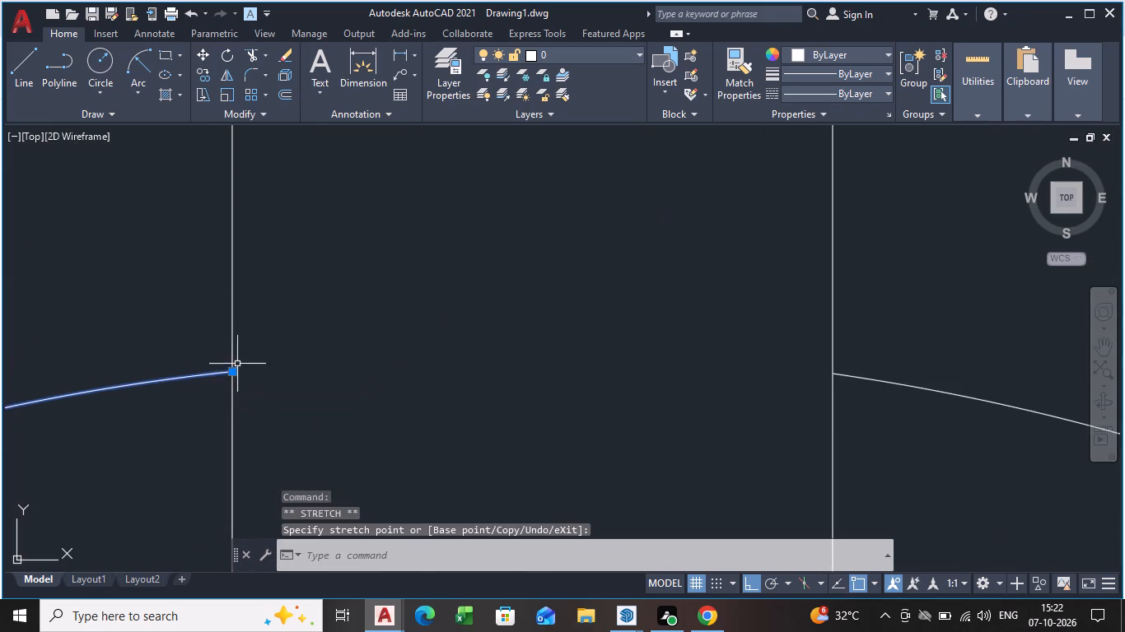
scroll(237, 361, down, 12)
key(Escape)
Examine both halves of the arc cap where they meet the tall upright, and the nested rectangles above the I-beam flange.
scroll(369, 341, up, 4)
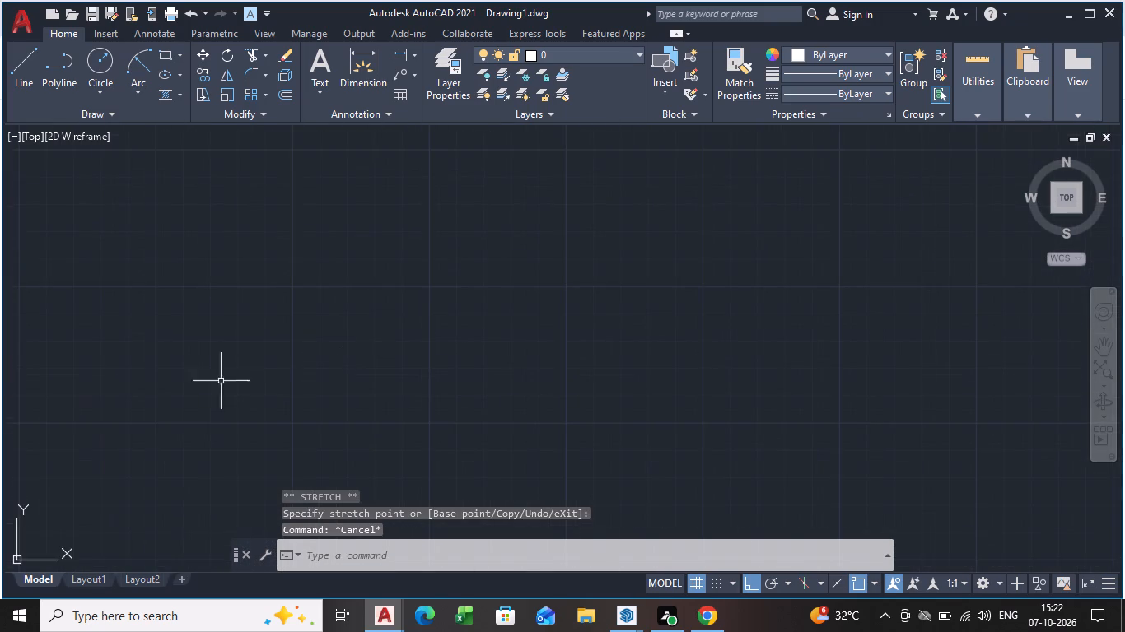
middle_drag(204, 389, 661, 283)
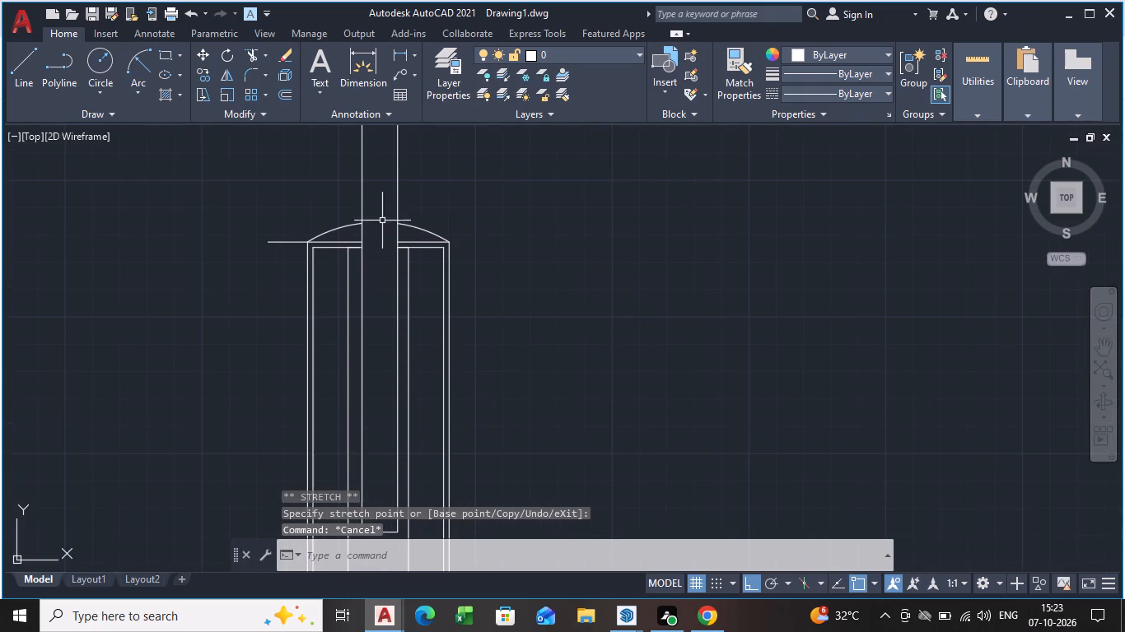
scroll(415, 250, up, 1)
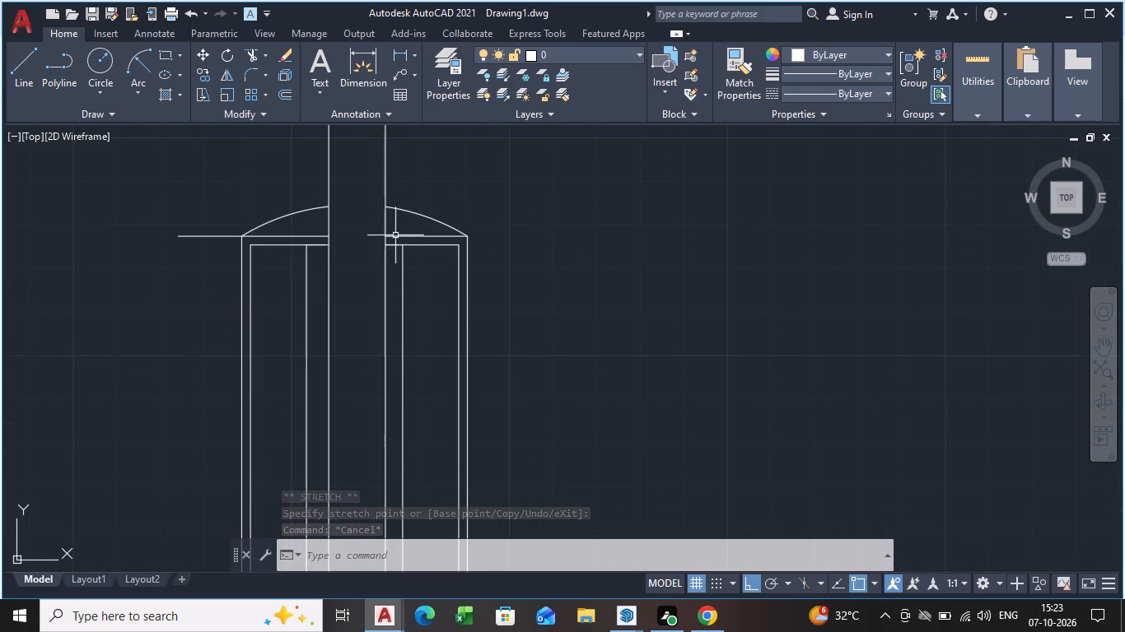
click(414, 211)
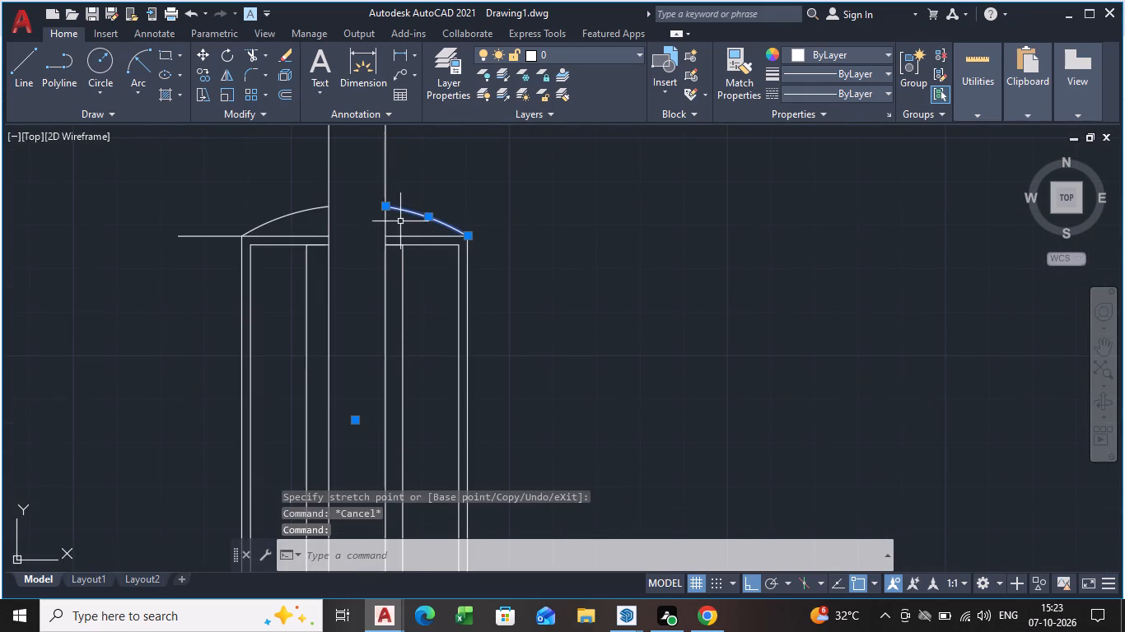
key(Escape)
scroll(531, 332, down, 2)
middle_drag(501, 375, 446, 267)
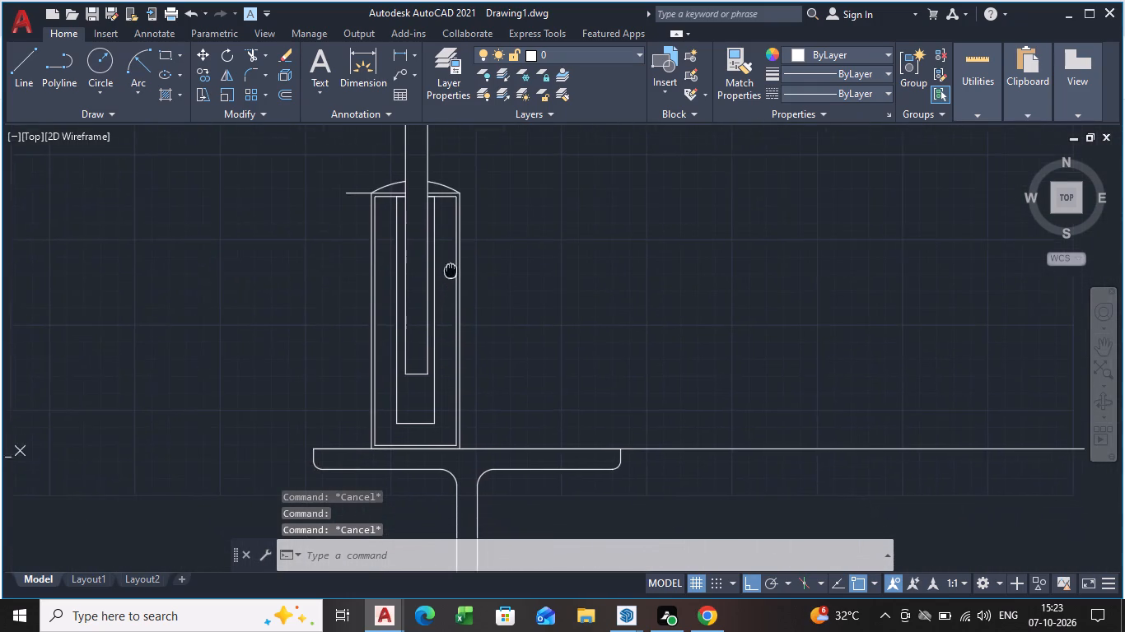
middle_drag(446, 267, 444, 266)
scroll(466, 289, down, 2)
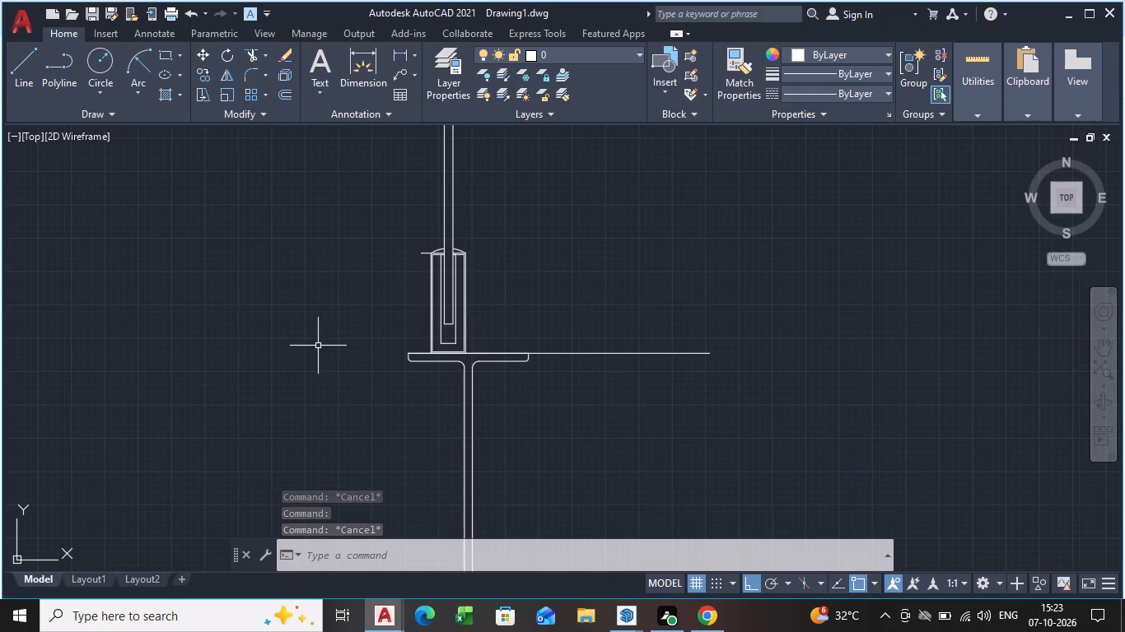
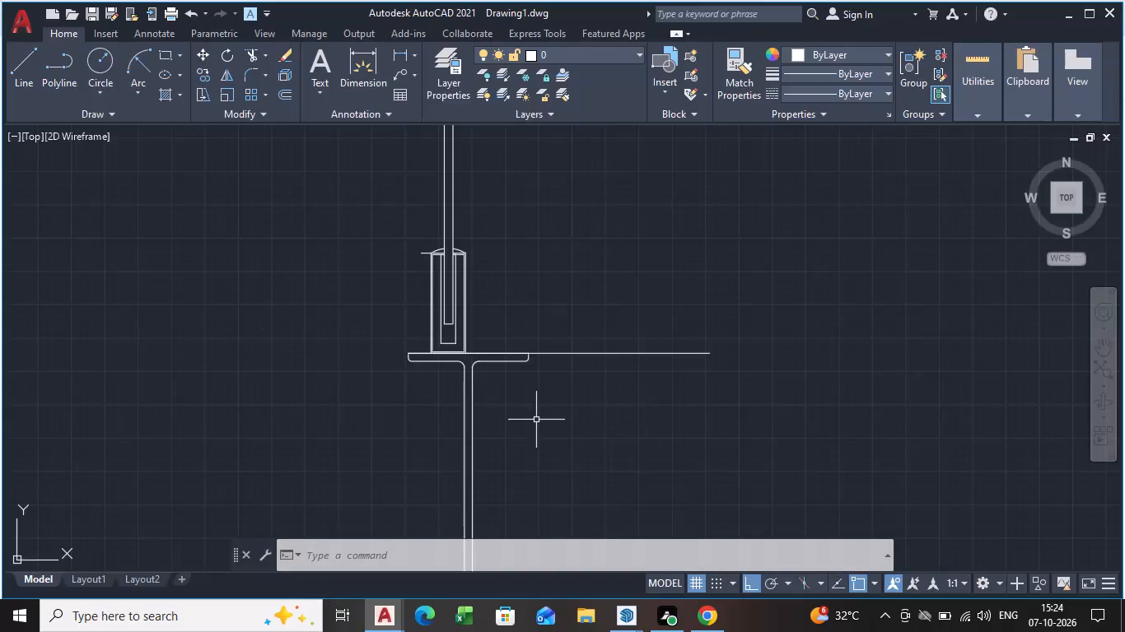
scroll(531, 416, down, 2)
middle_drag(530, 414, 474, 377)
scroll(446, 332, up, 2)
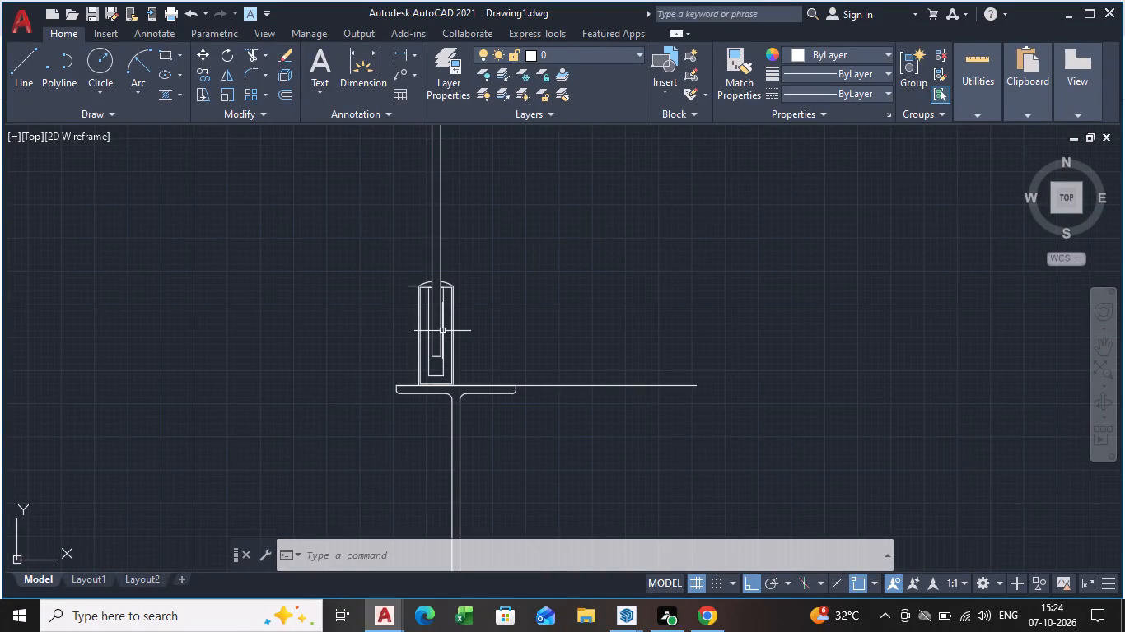
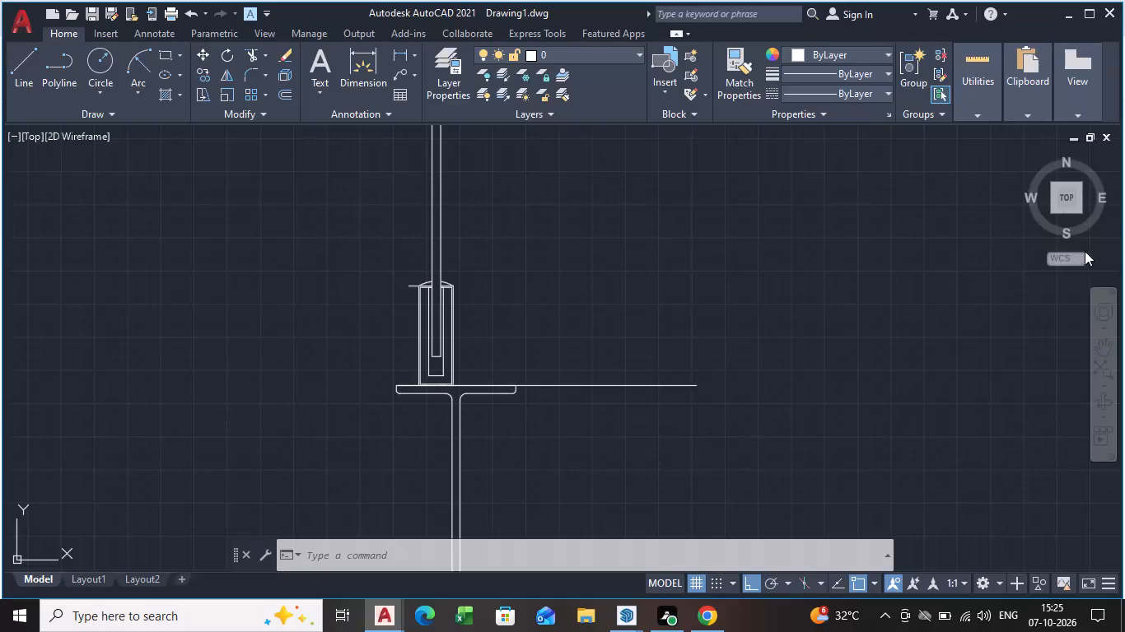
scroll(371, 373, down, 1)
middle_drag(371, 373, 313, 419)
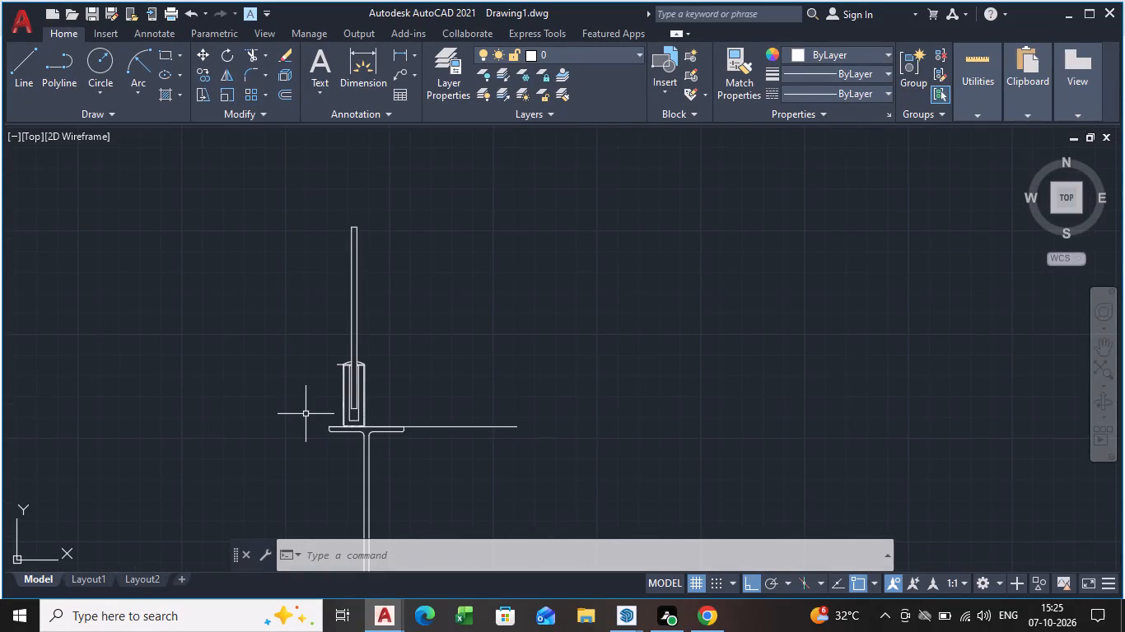
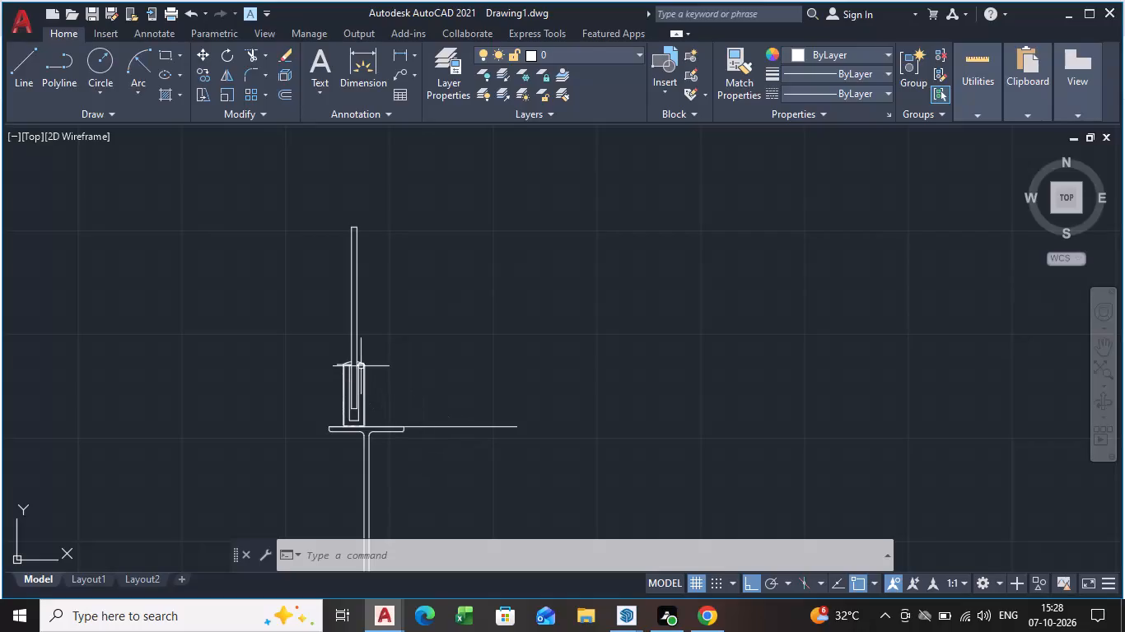
Hatch the tall narrow upright with a solid blue fill.
scroll(353, 355, up, 3)
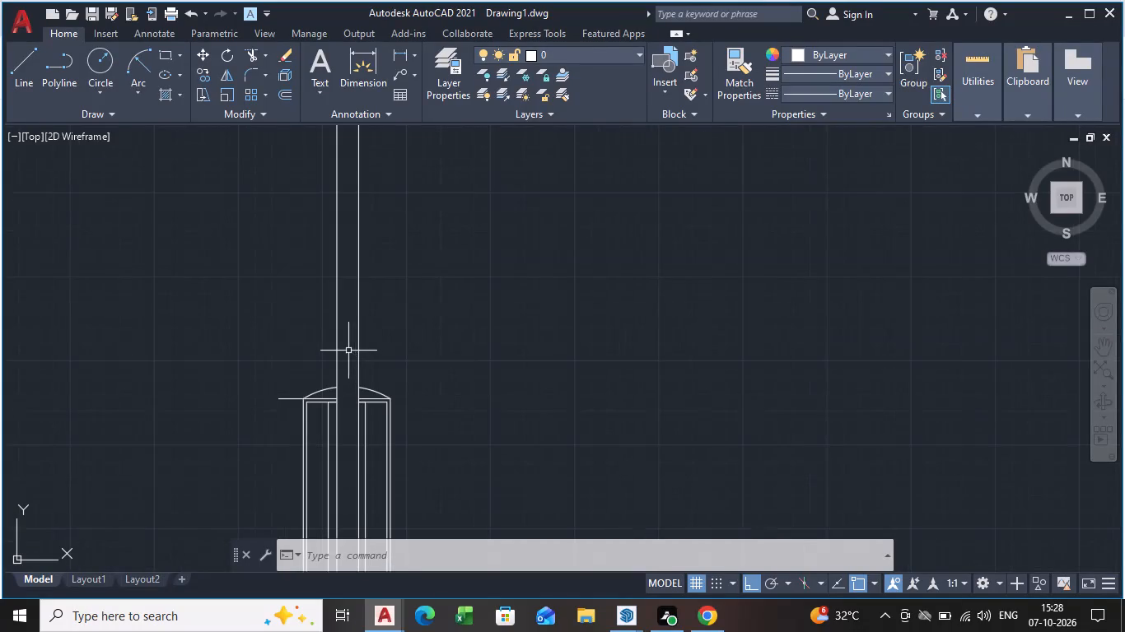
key(h)
key(Return)
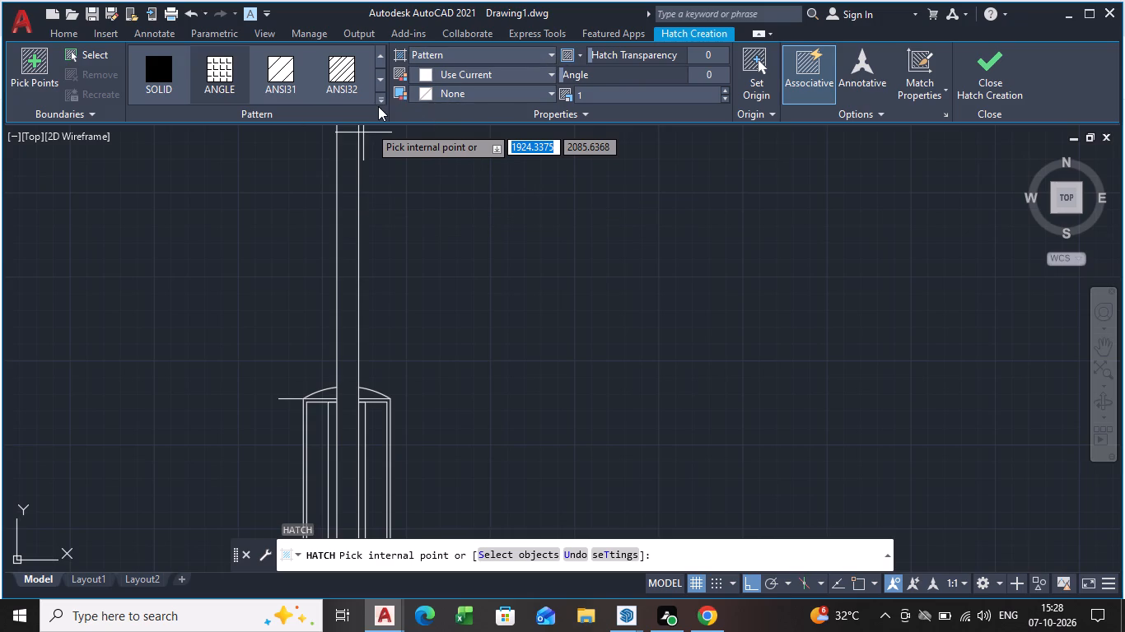
click(548, 79)
click(484, 266)
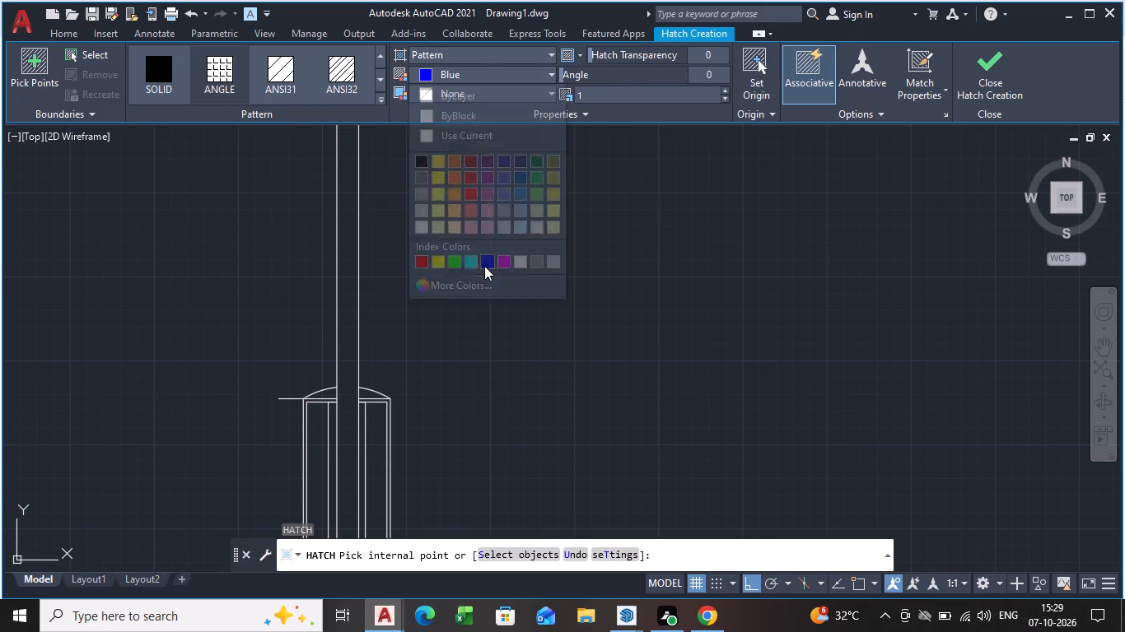
click(354, 295)
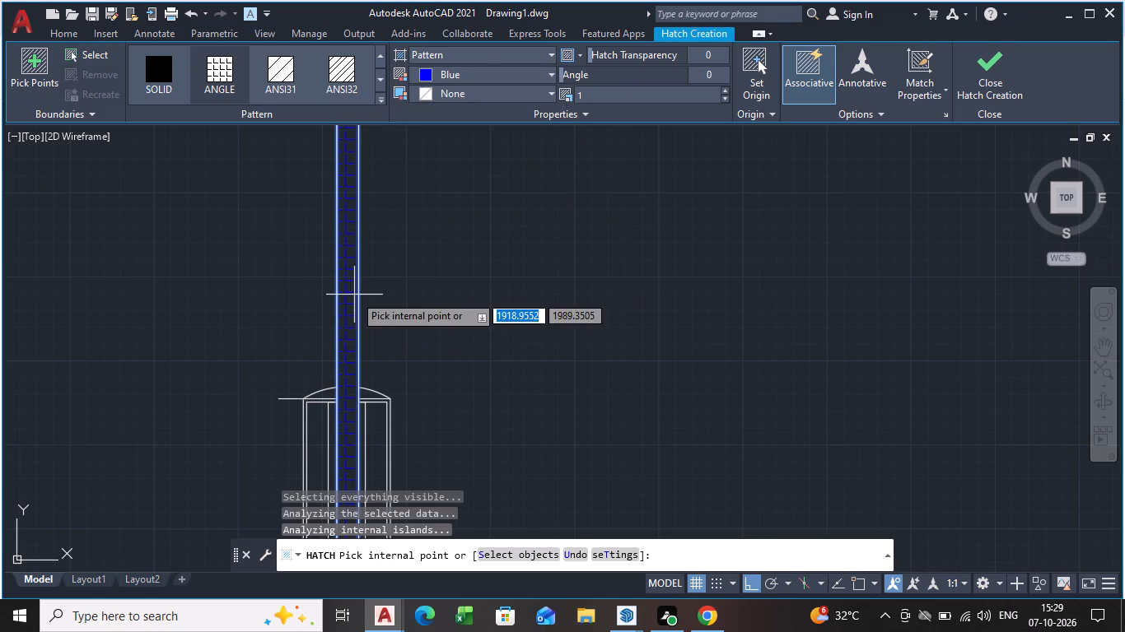
click(548, 52)
click(474, 76)
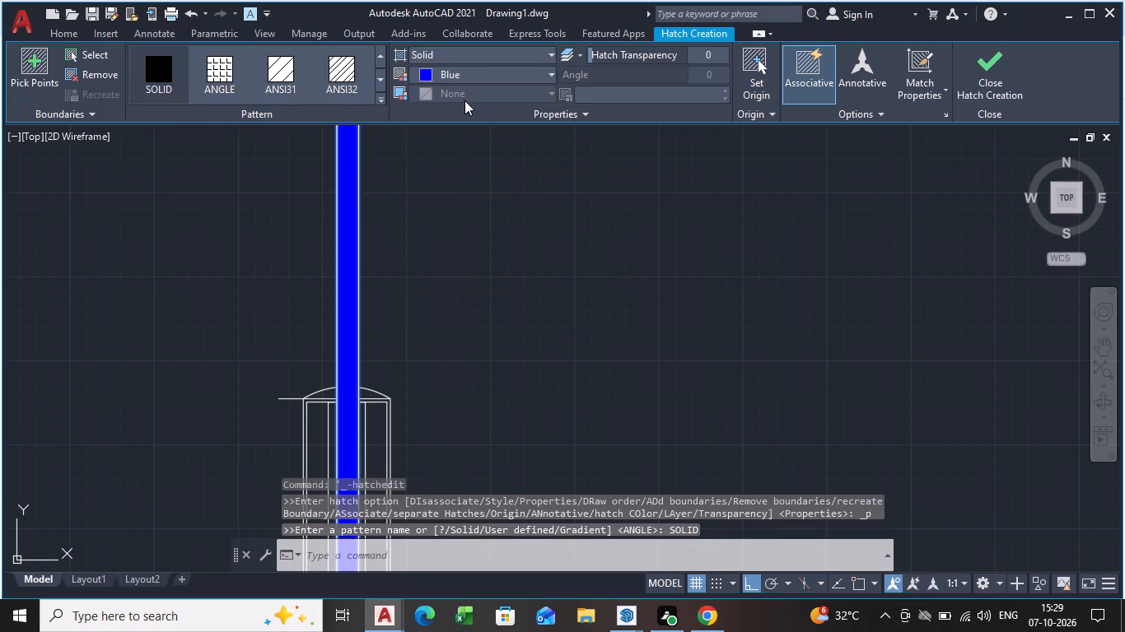
click(983, 81)
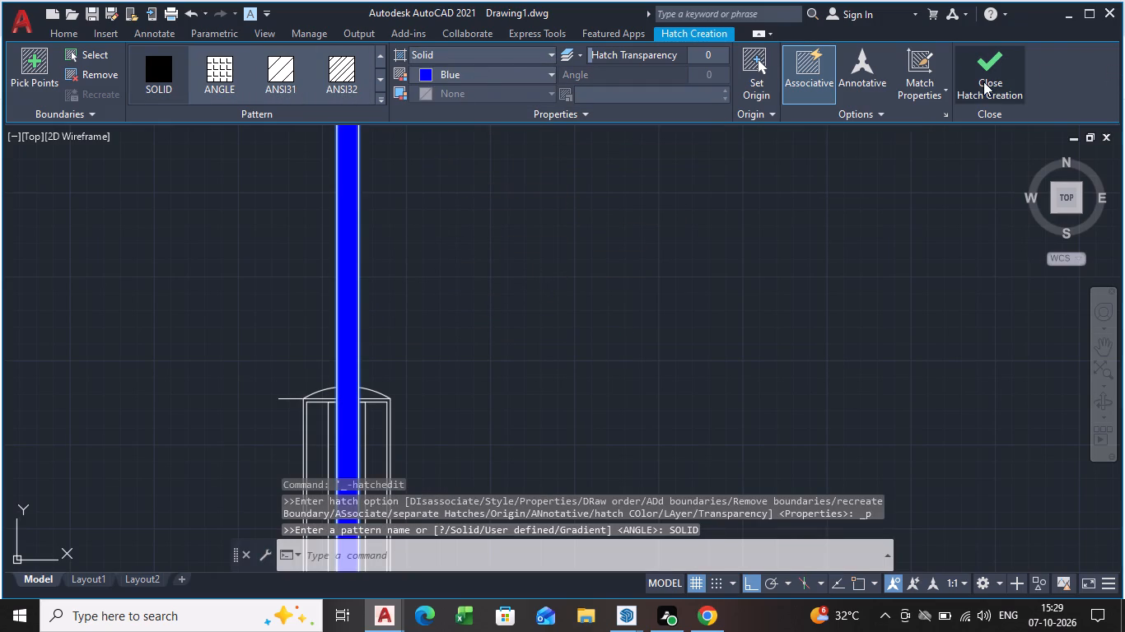
Hatch the arc cap area on the left side of the upright with the AR-CONC pattern, using the current colour.
scroll(553, 257, down, 3)
middle_drag(537, 326, 491, 313)
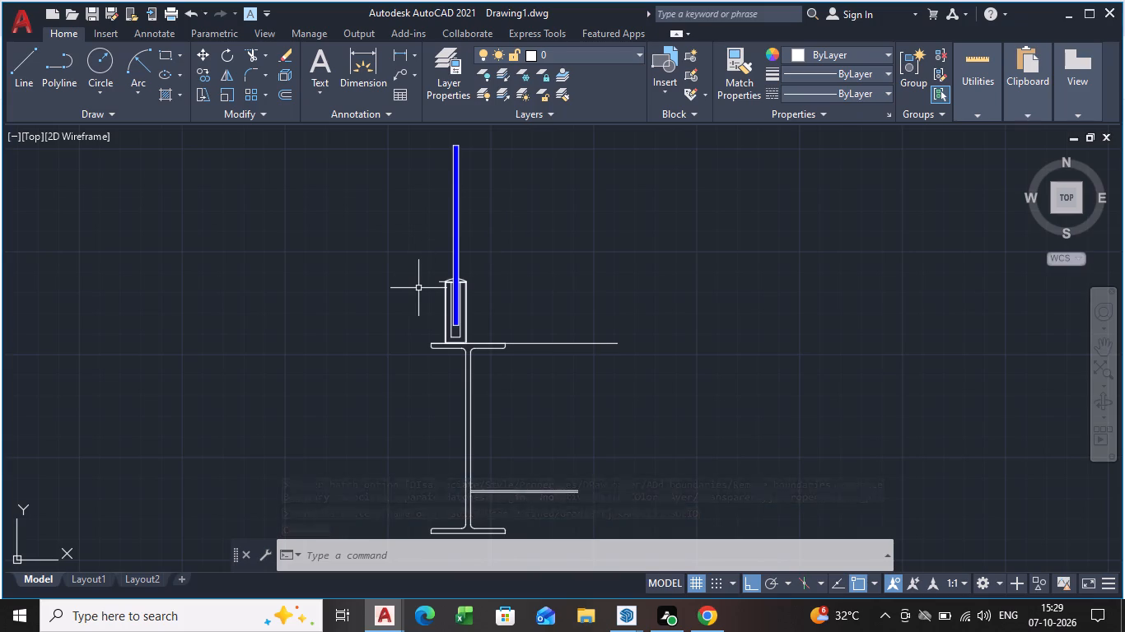
scroll(427, 382, down, 1)
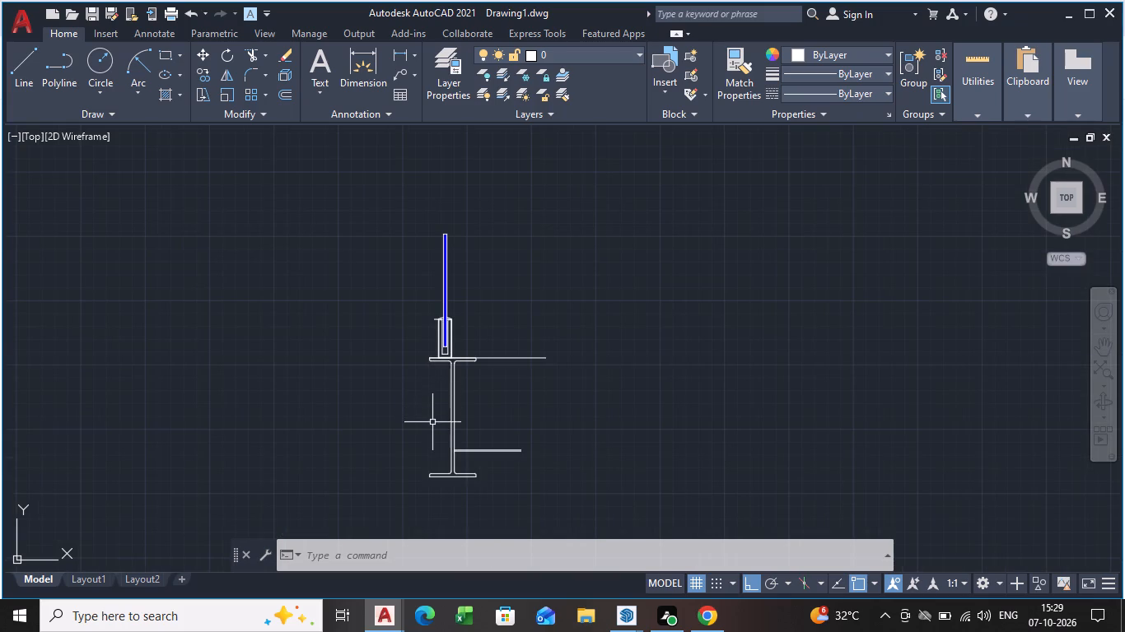
middle_drag(432, 422, 417, 400)
scroll(437, 264, up, 5)
middle_drag(363, 418, 388, 123)
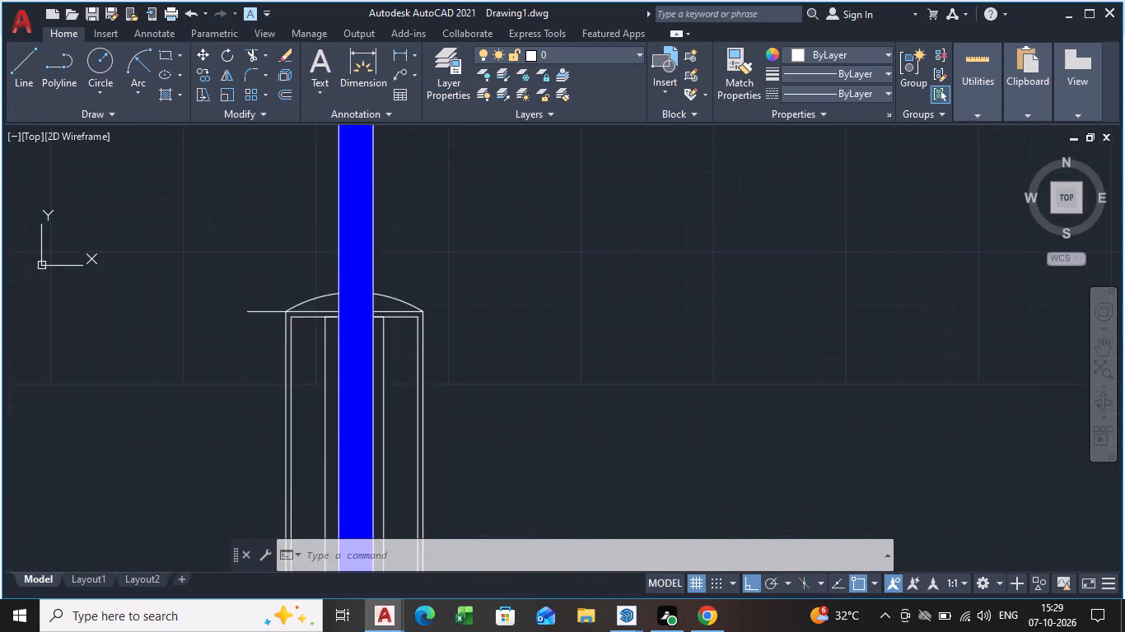
middle_drag(388, 123, 390, 136)
key(h)
key(Return)
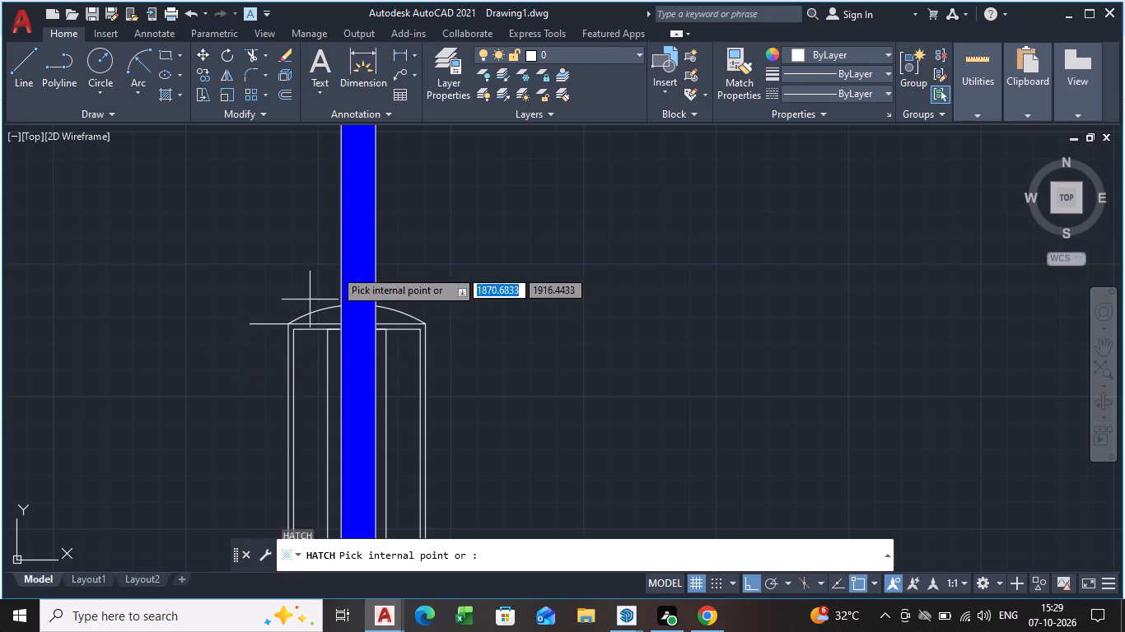
click(544, 78)
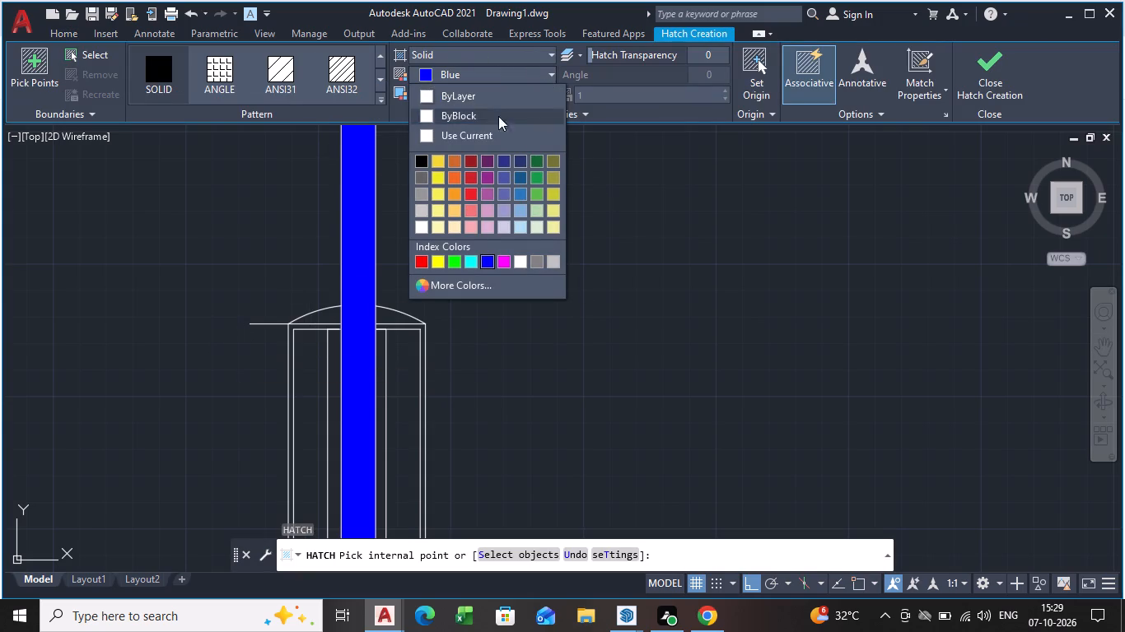
click(435, 139)
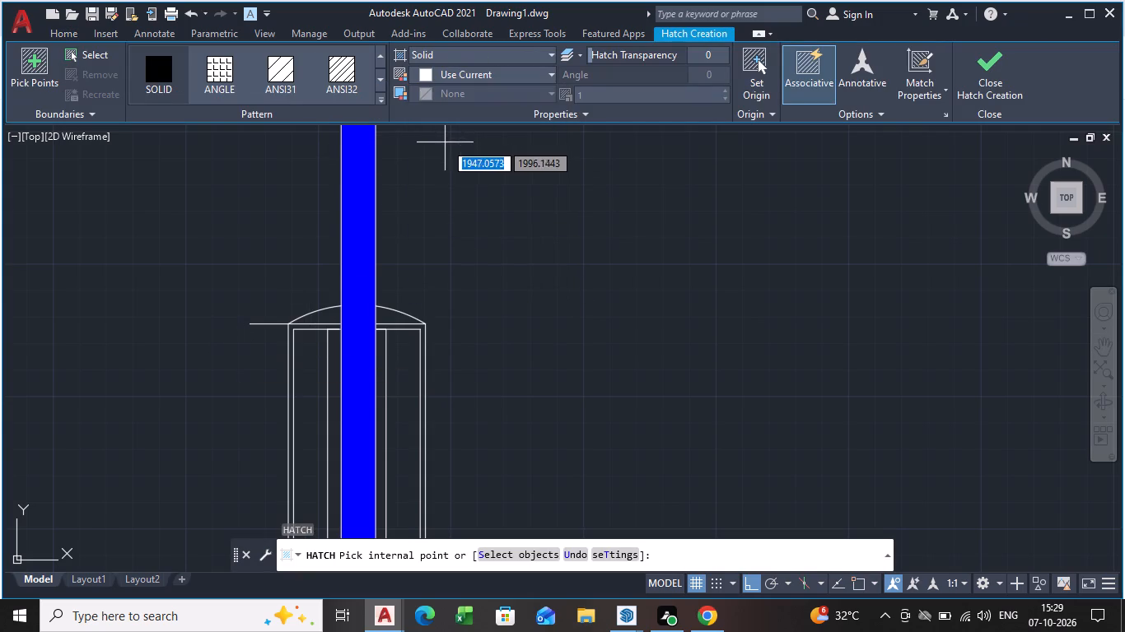
click(384, 101)
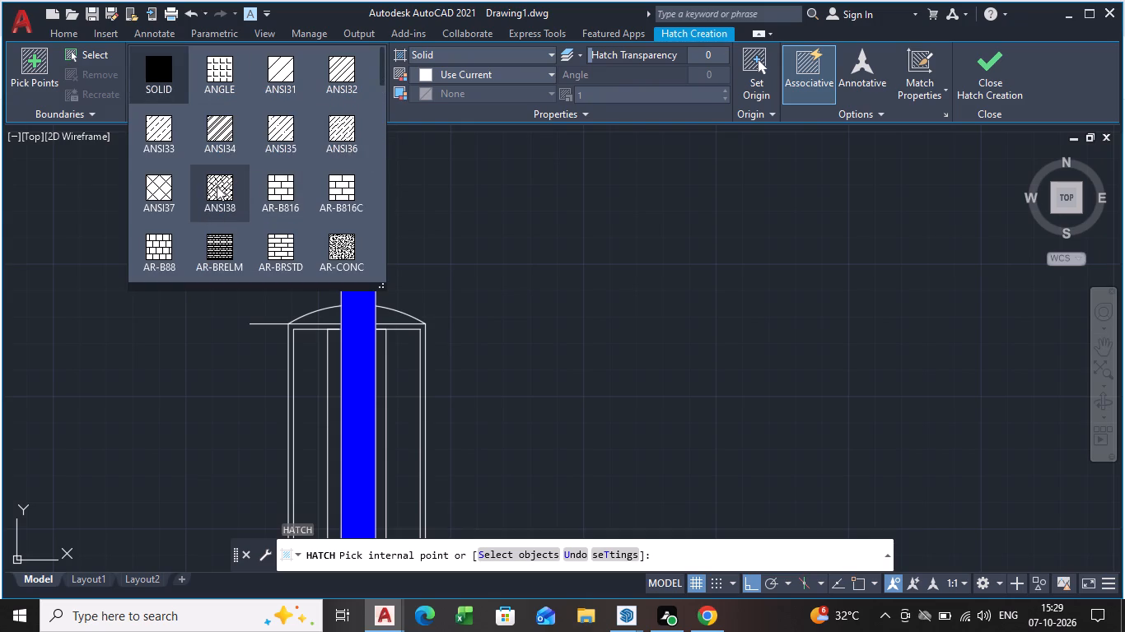
click(323, 250)
scroll(322, 348, up, 4)
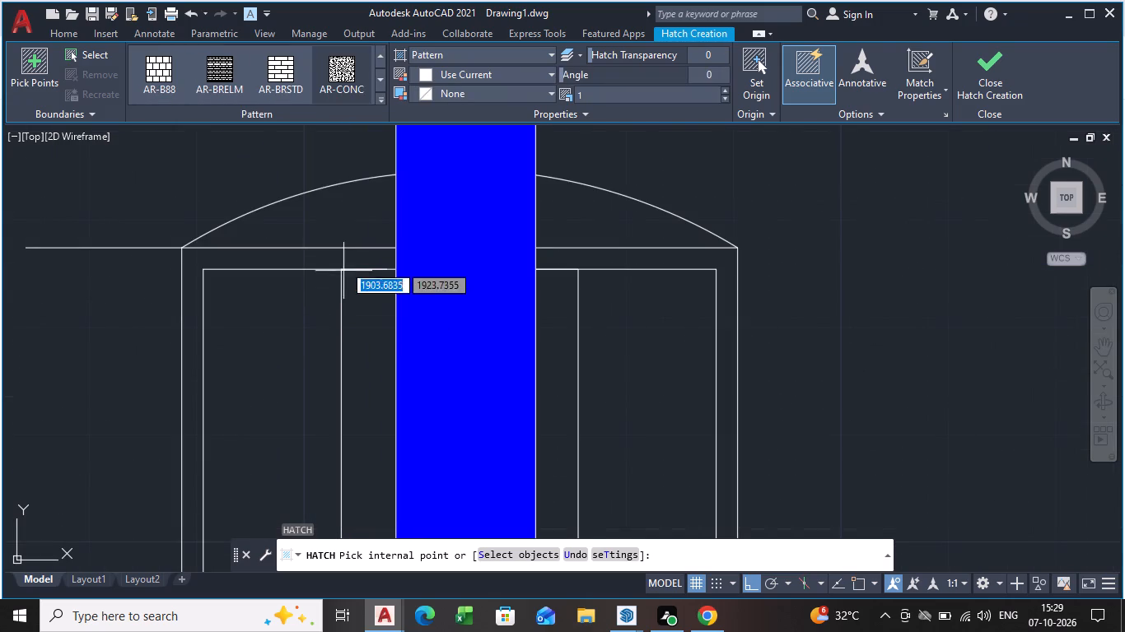
click(339, 216)
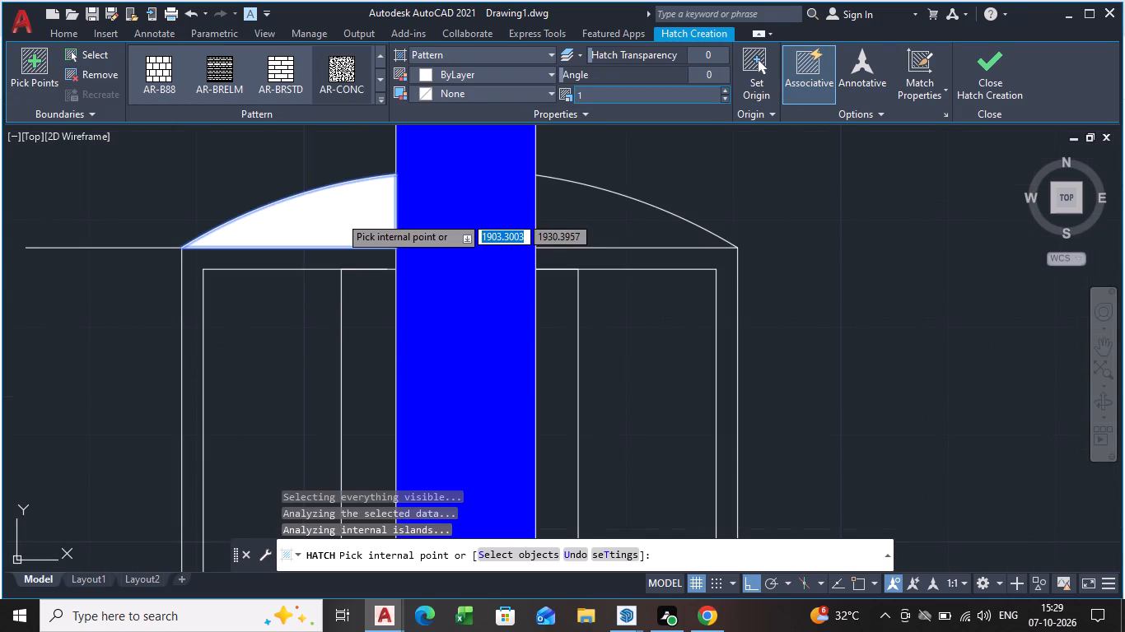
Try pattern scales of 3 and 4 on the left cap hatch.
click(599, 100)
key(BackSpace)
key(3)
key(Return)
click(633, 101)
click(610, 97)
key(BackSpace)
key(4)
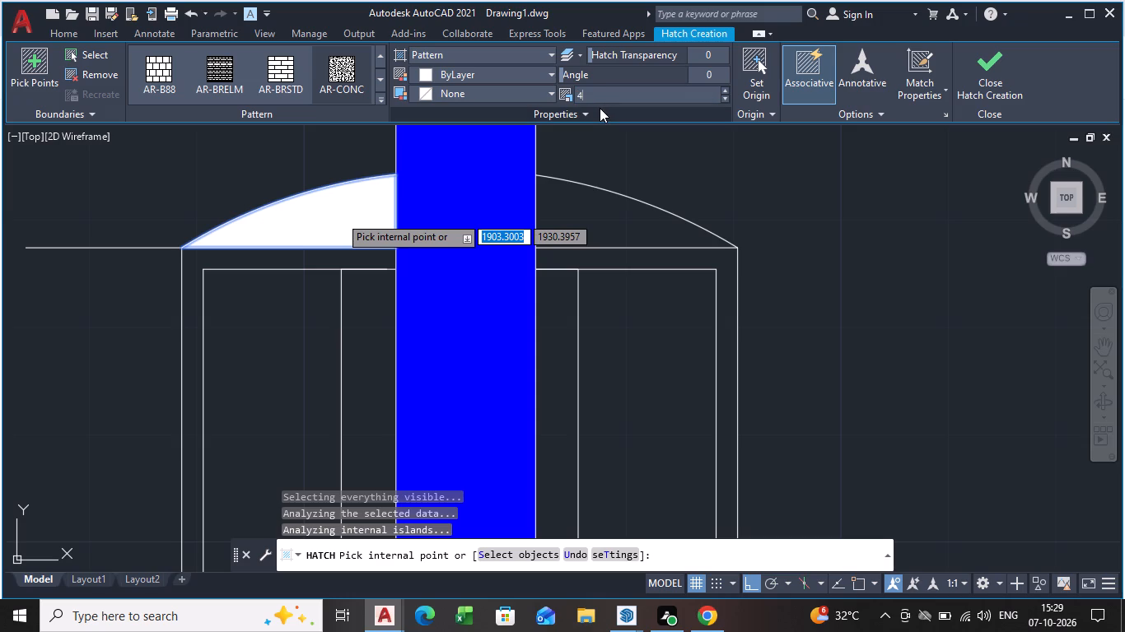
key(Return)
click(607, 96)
Reapply AR-CONC to the left cap hatch, set its scale to 10 and finish the hatch.
click(350, 85)
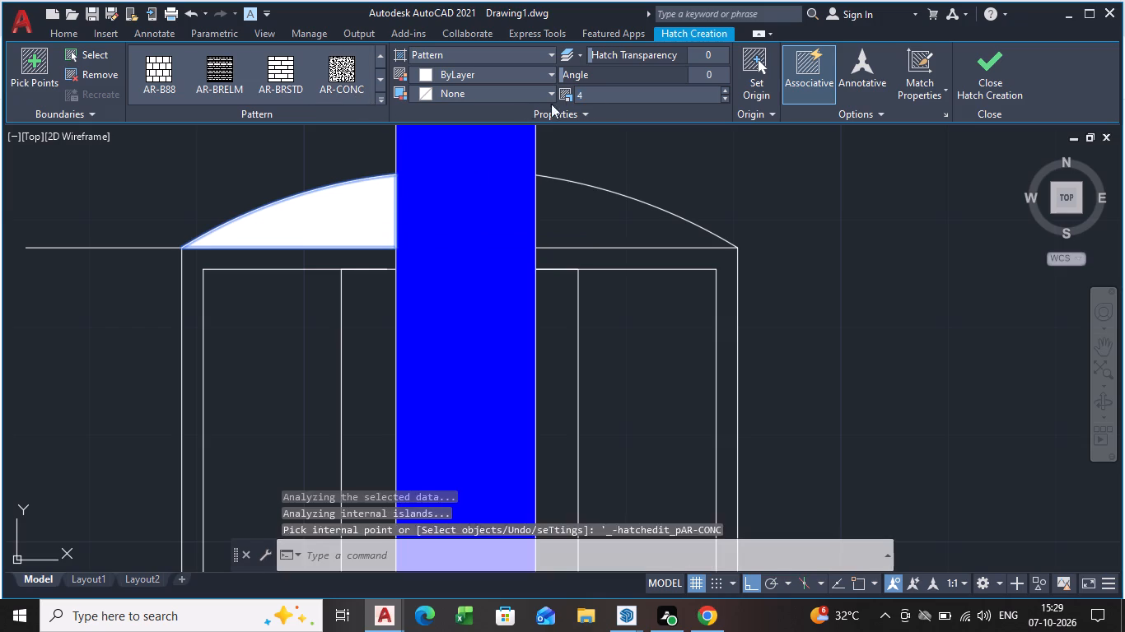
click(633, 94)
key(BackSpace)
text(10)
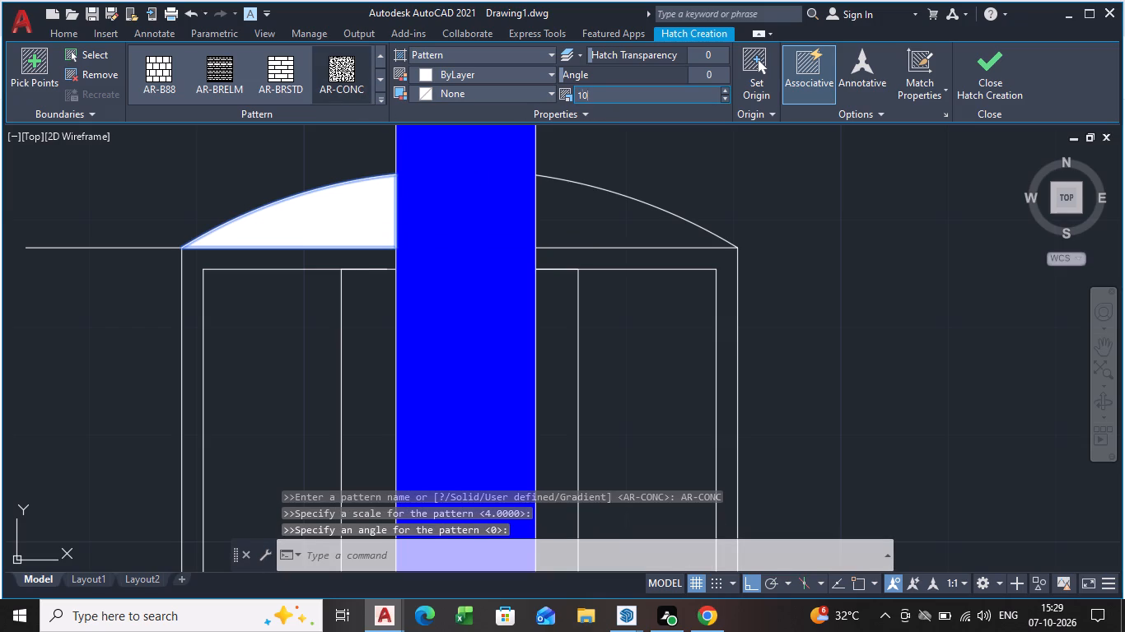
key(Return)
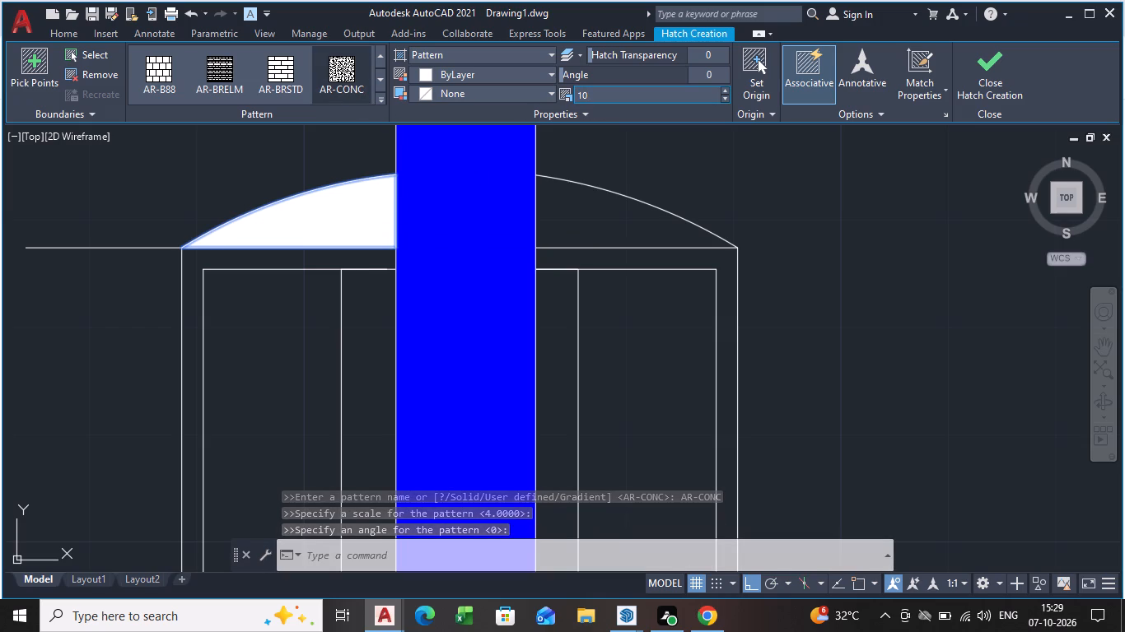
key(Return)
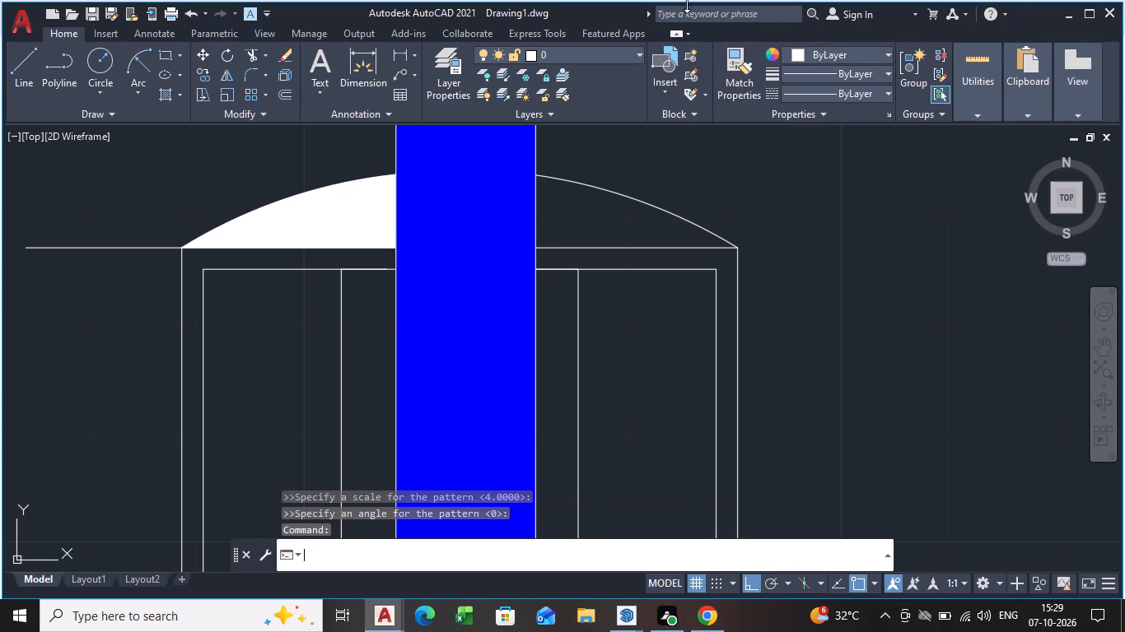
Hatch the arc cap area on the right side of the upright with the AR-RROOF pattern at scale 0.1.
key(h)
key(Return)
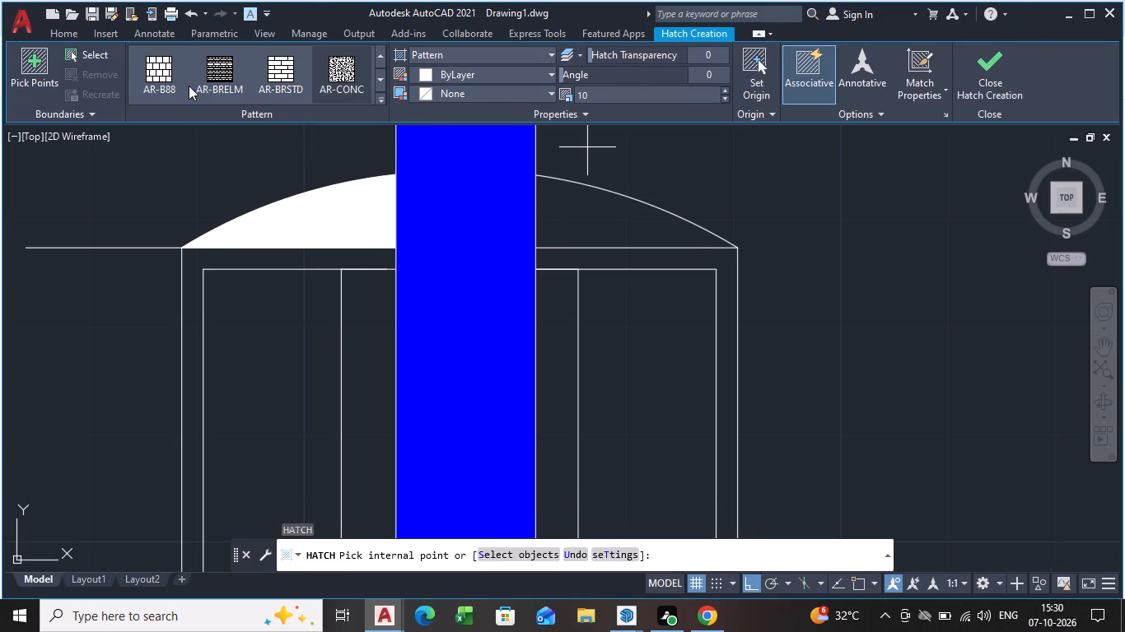
scroll(298, 94, down, 1)
click(277, 86)
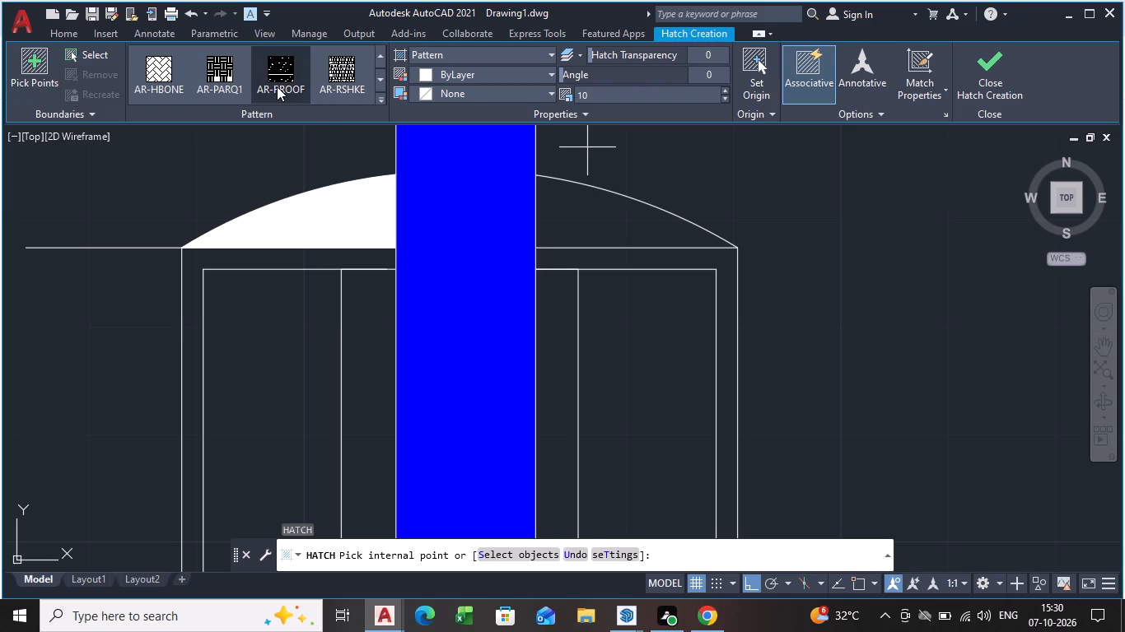
click(568, 224)
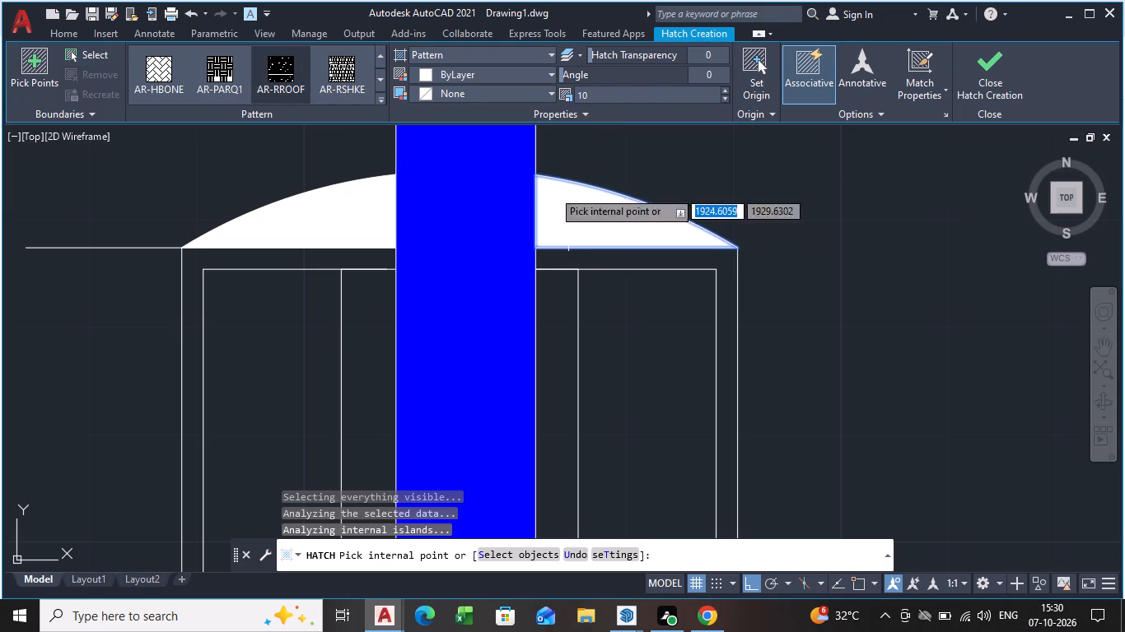
click(595, 98)
key(BackSpace)
text(0.1)
key(Return)
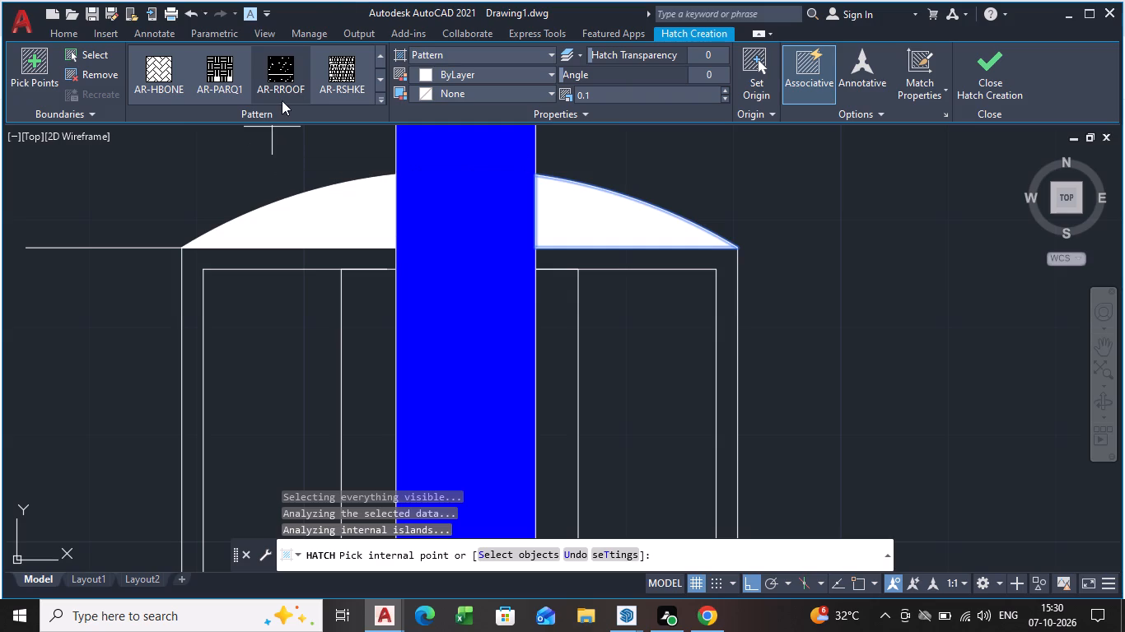
Change the right cap hatch to the AR-CONC pattern and set its scale to 2.
scroll(288, 90, up, 2)
scroll(306, 77, down, 1)
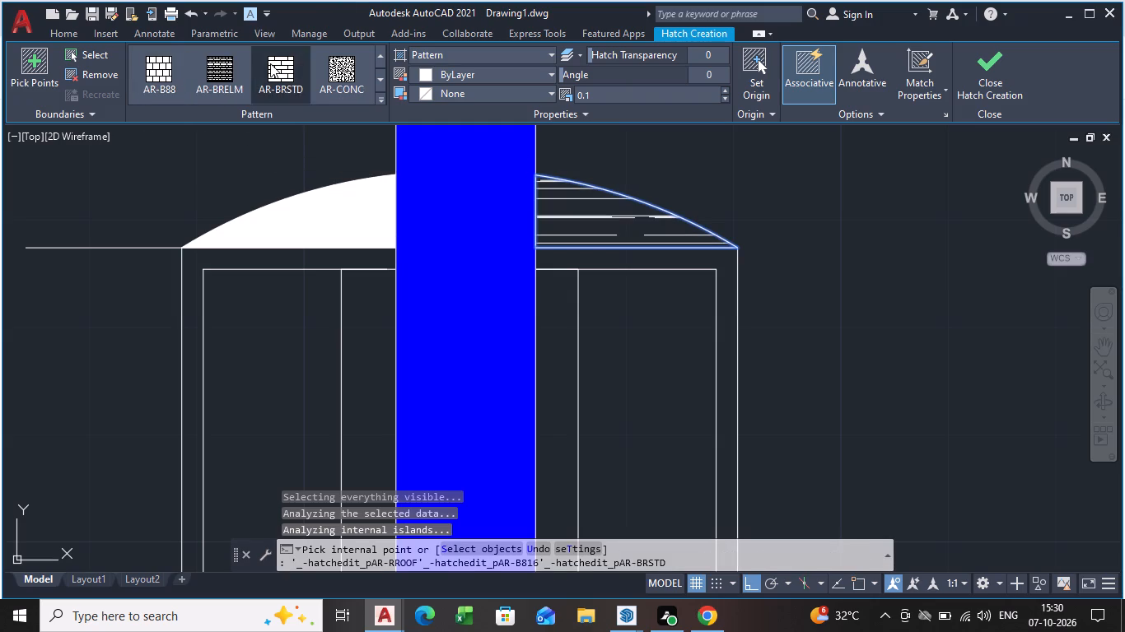
click(354, 72)
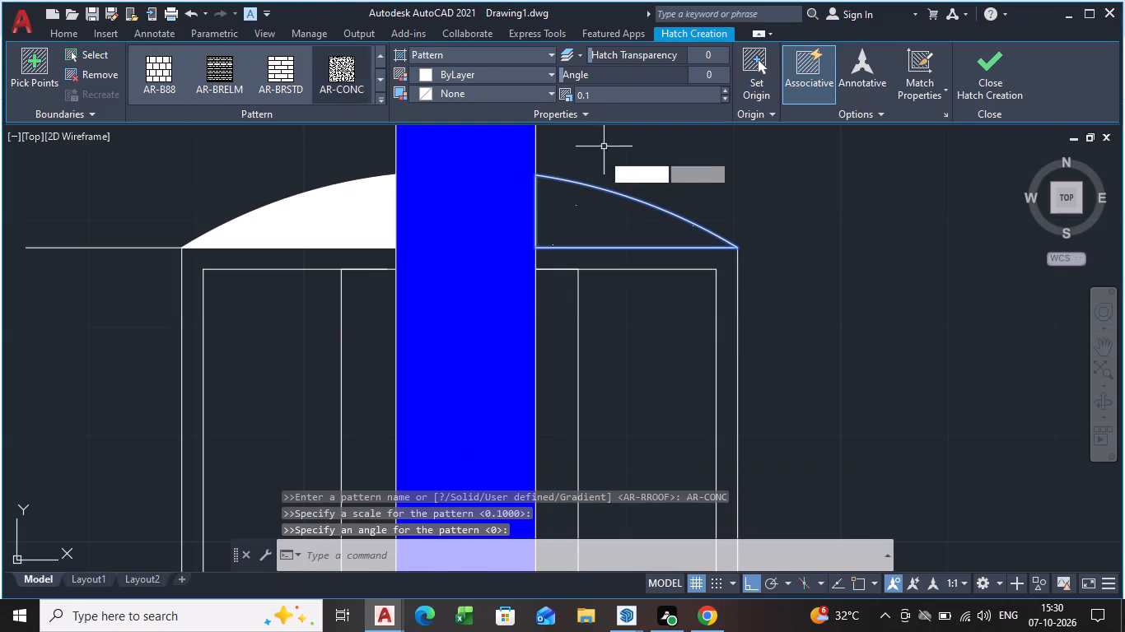
click(577, 208)
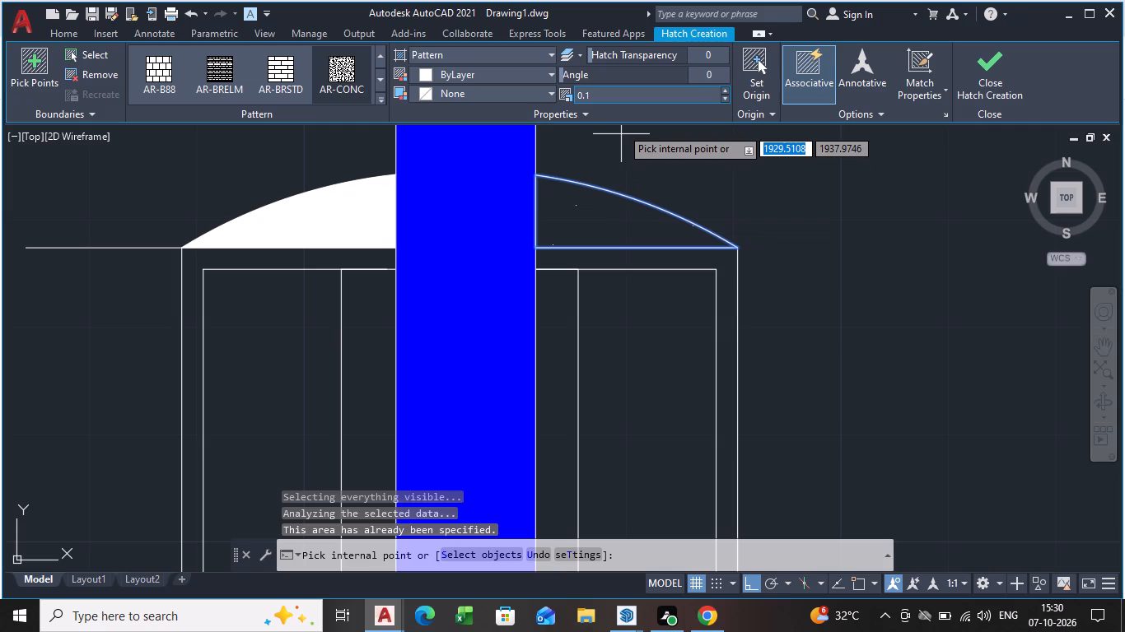
click(624, 91)
key(BackSpace)
key(2)
key(Return)
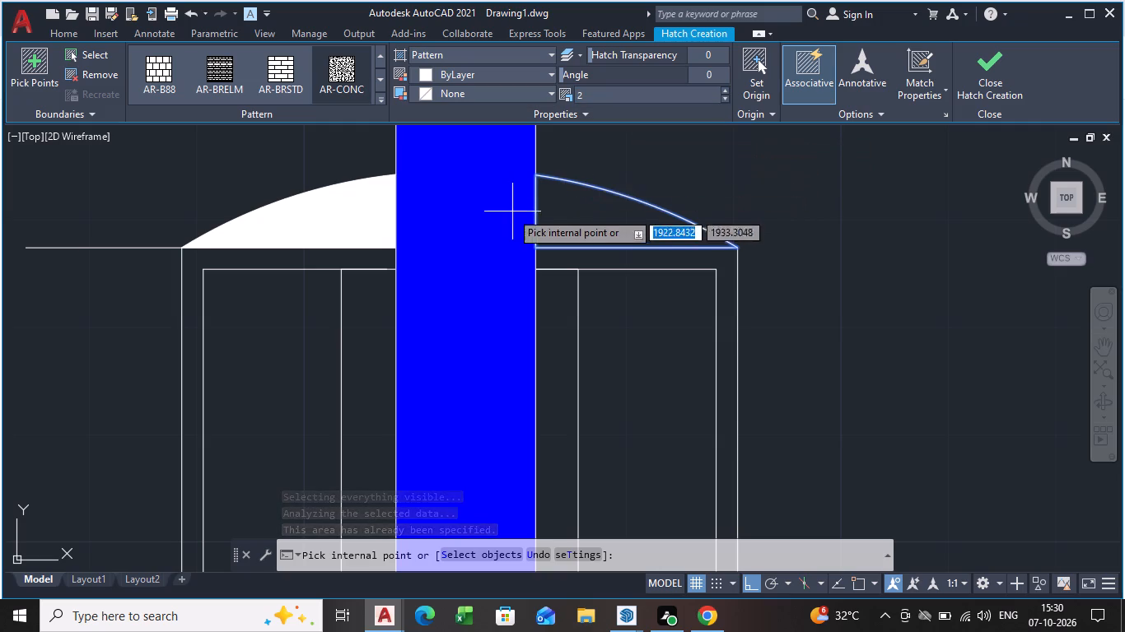
click(585, 212)
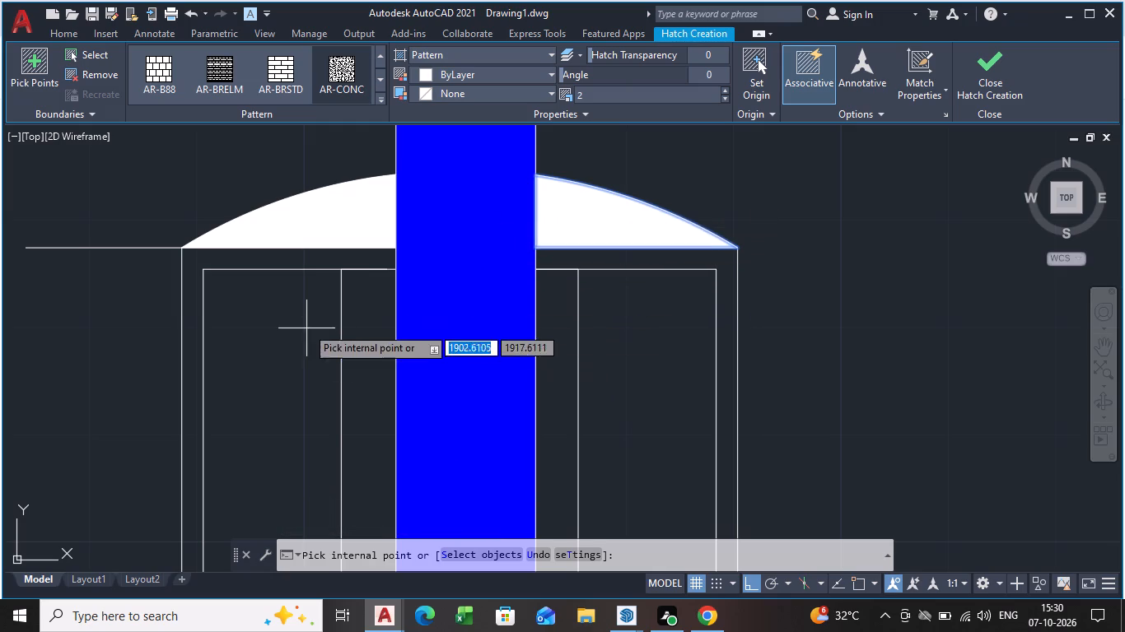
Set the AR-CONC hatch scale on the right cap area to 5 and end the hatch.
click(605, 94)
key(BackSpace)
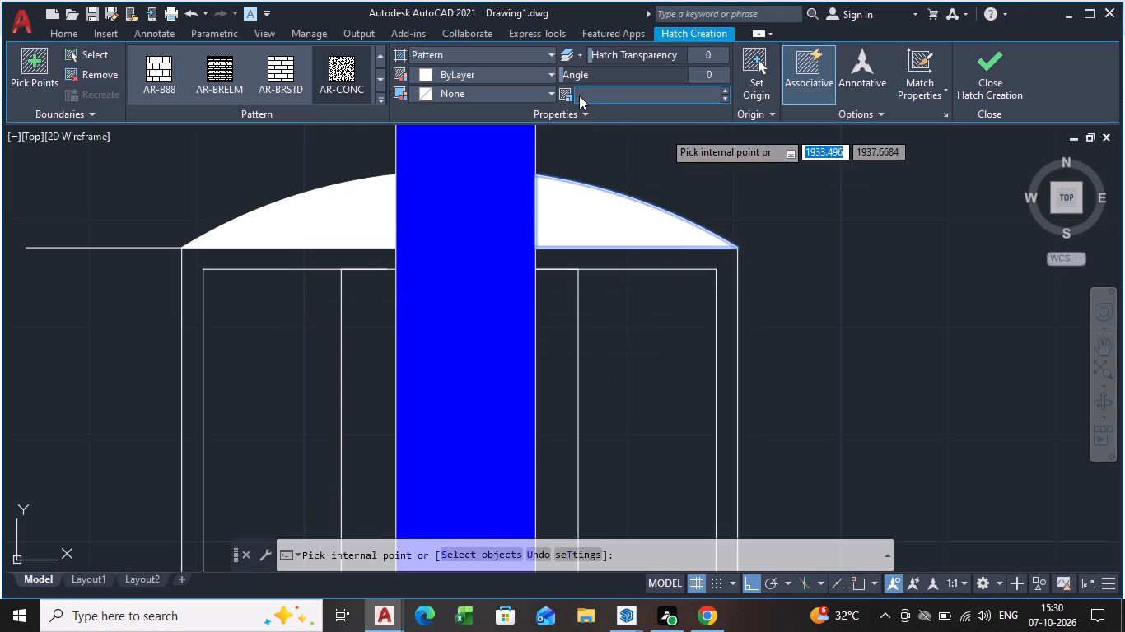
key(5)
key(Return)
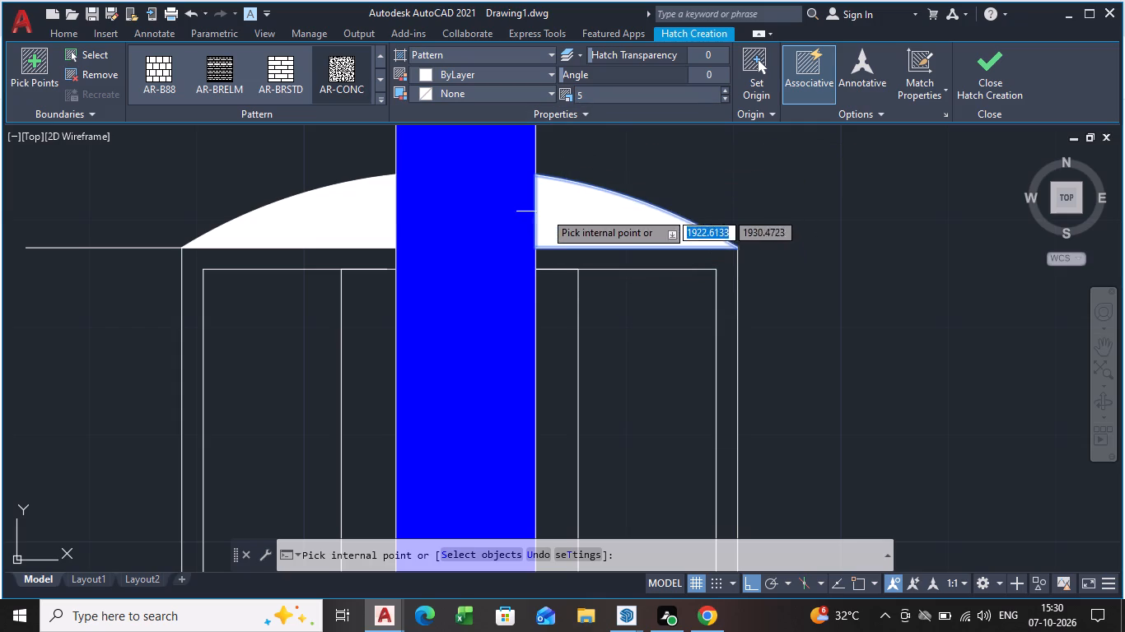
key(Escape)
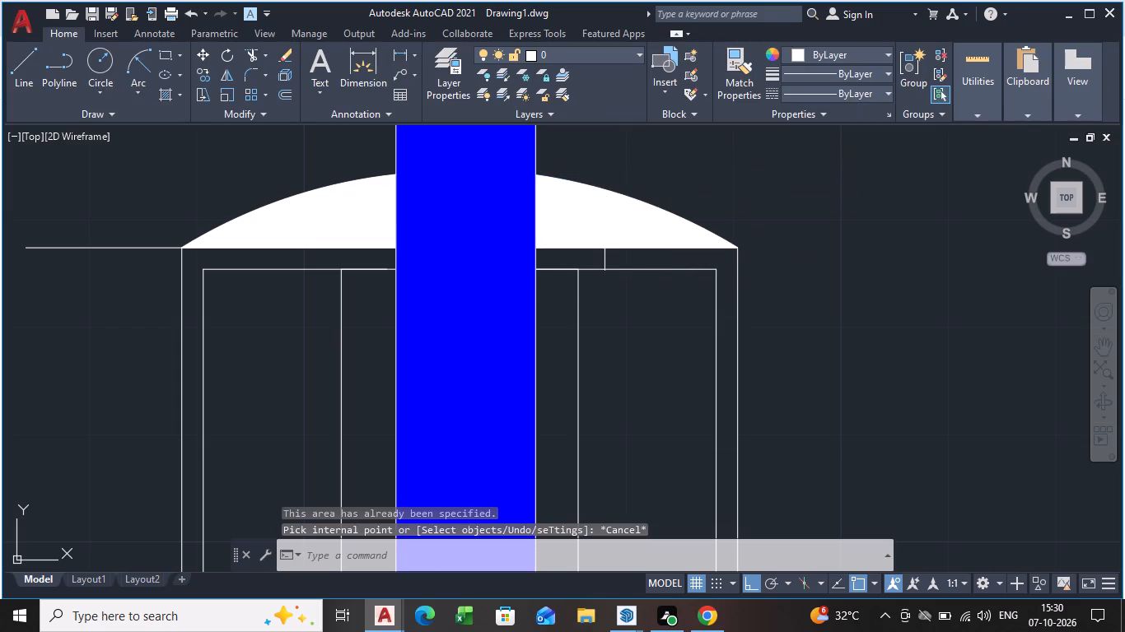
Delete the hatches from the arc cap areas on both sides of the blue upright.
click(572, 221)
key(Delete)
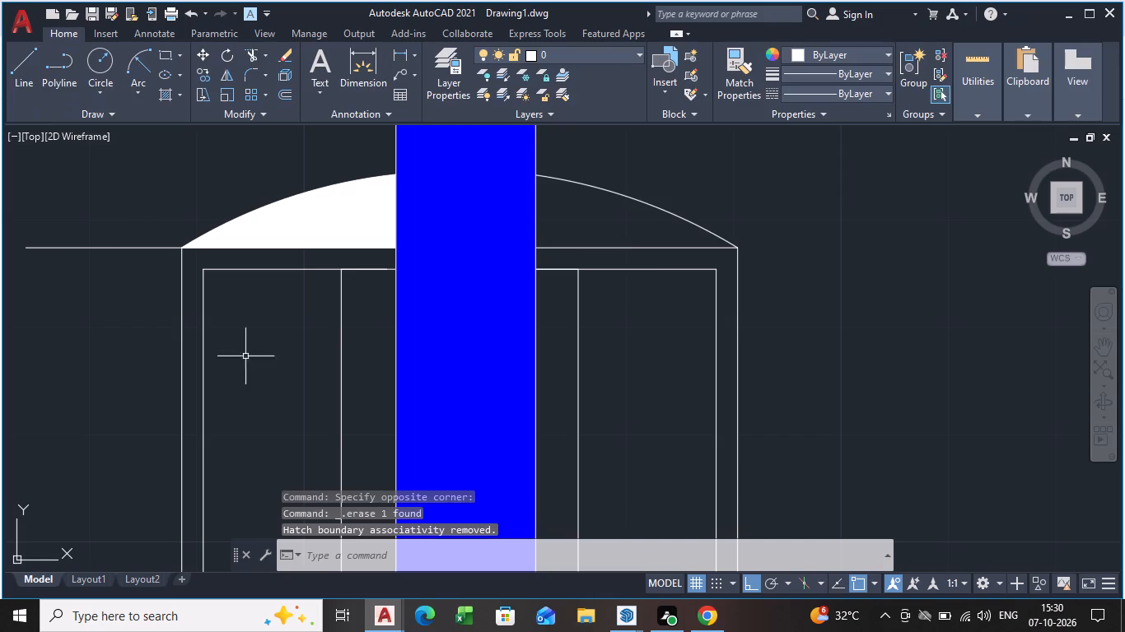
click(338, 234)
key(Delete)
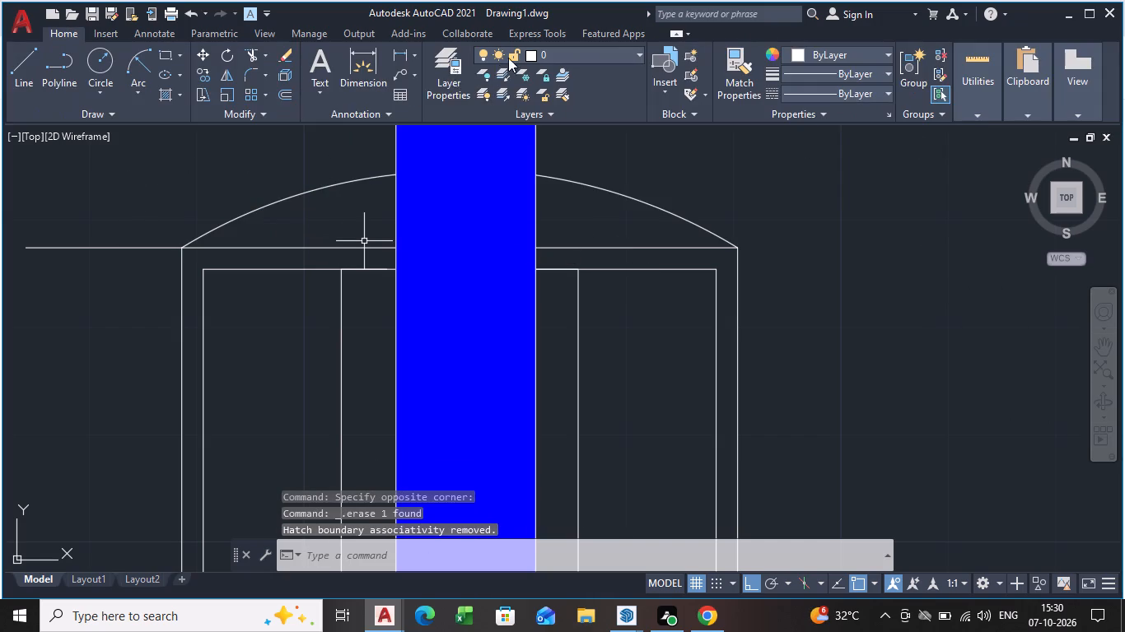
Hatch the arc cap area left of the upright with the ESCHER pattern at scale 1.
key(h)
key(Return)
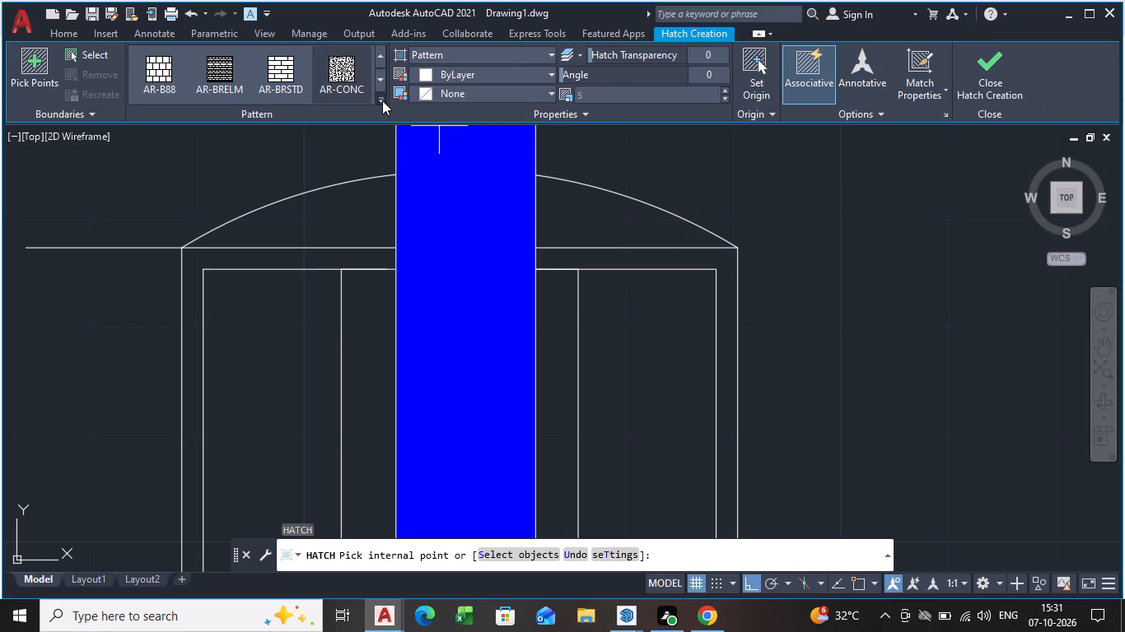
click(379, 93)
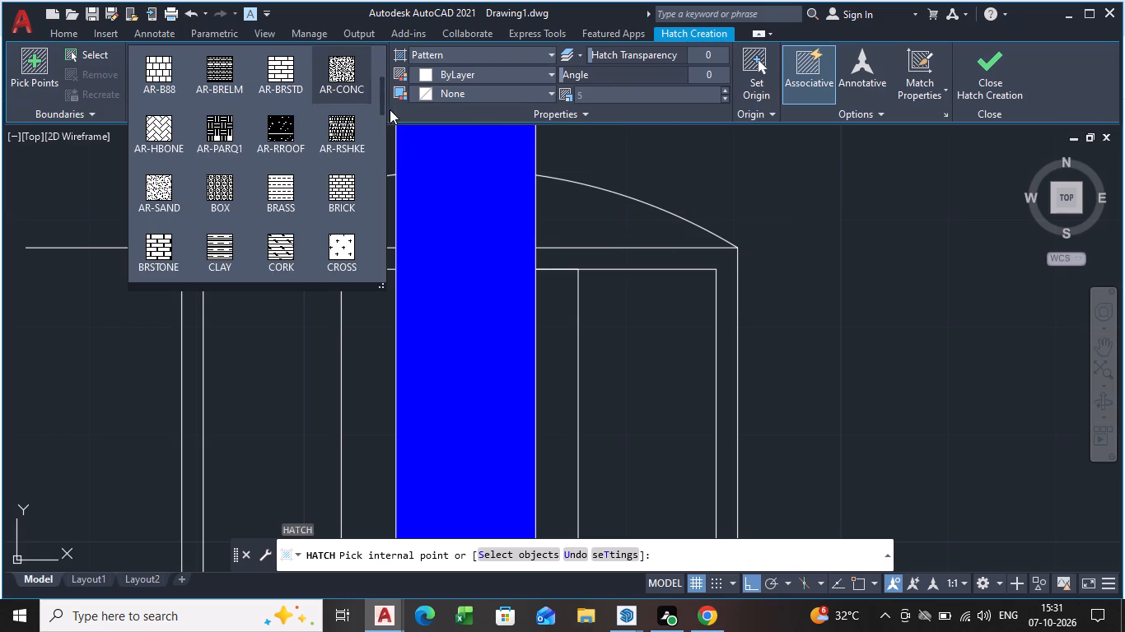
scroll(288, 165, down, 1)
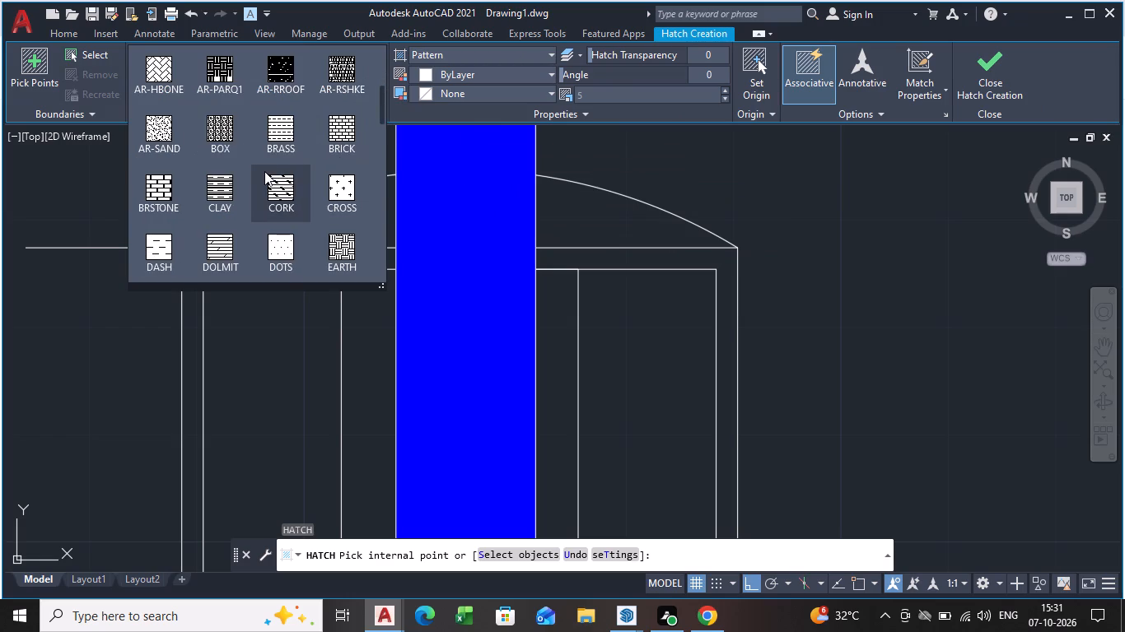
scroll(264, 171, down, 2)
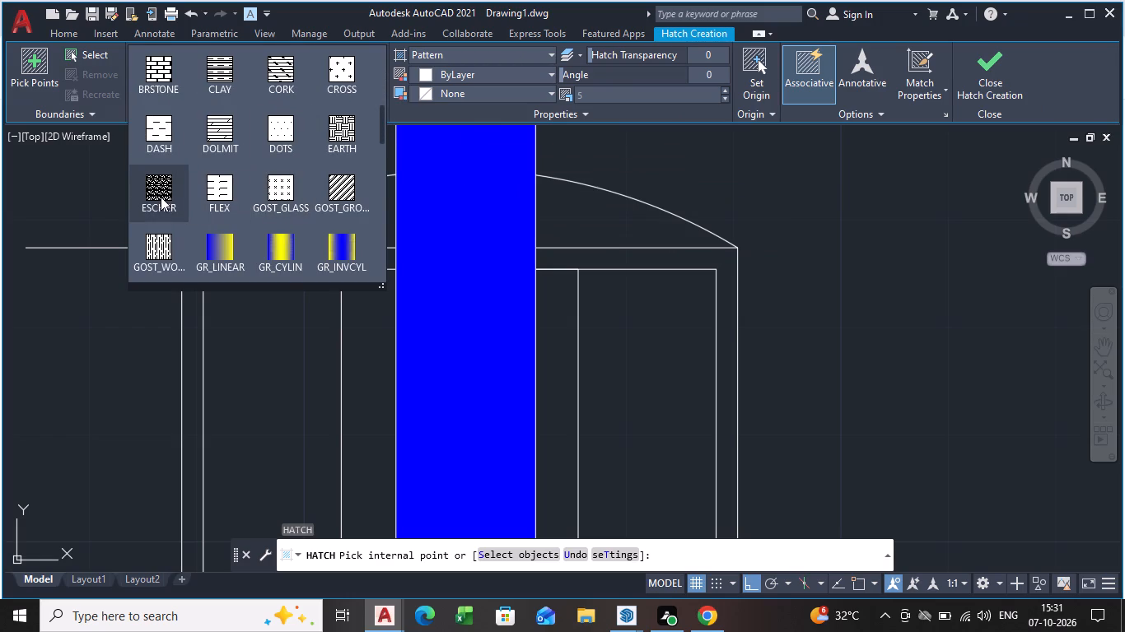
click(161, 197)
click(337, 224)
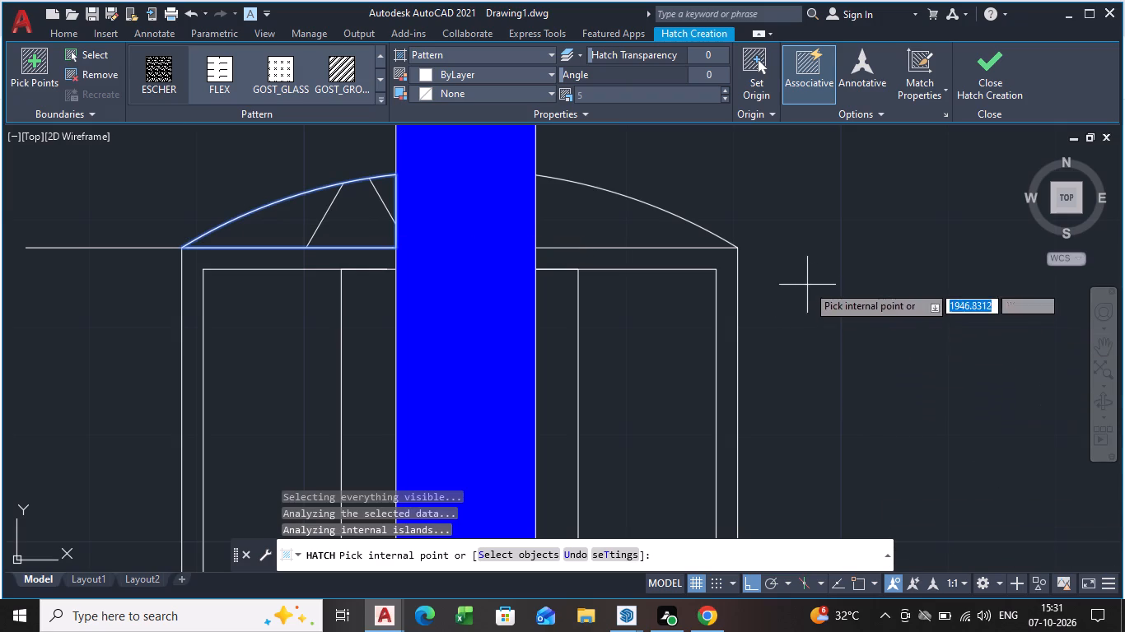
click(611, 95)
key(BackSpace)
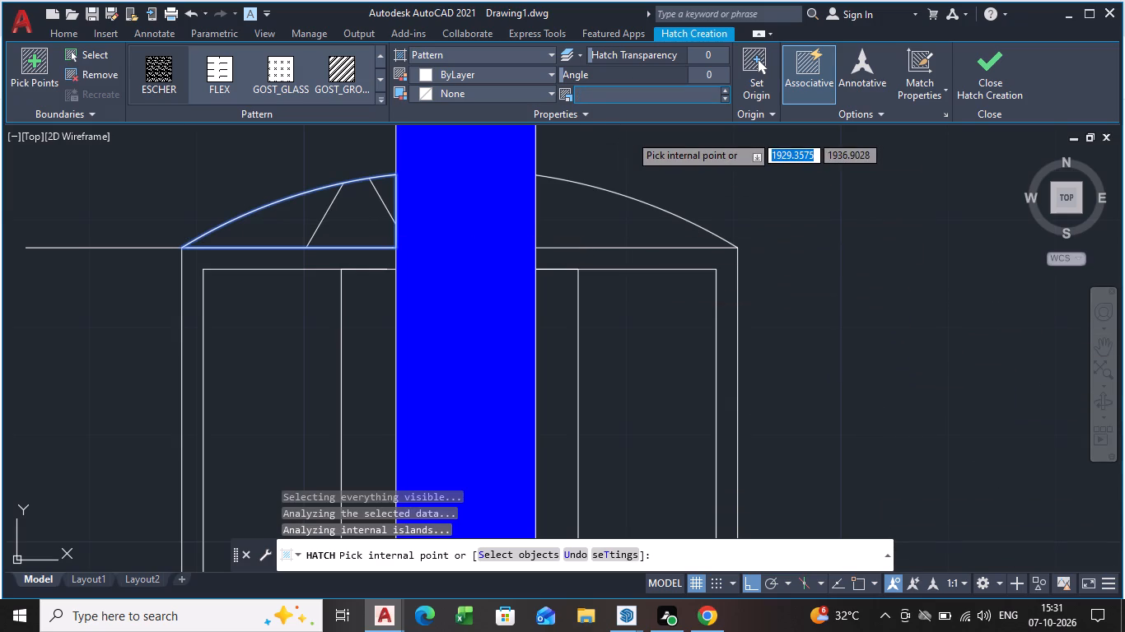
key(1)
key(Return)
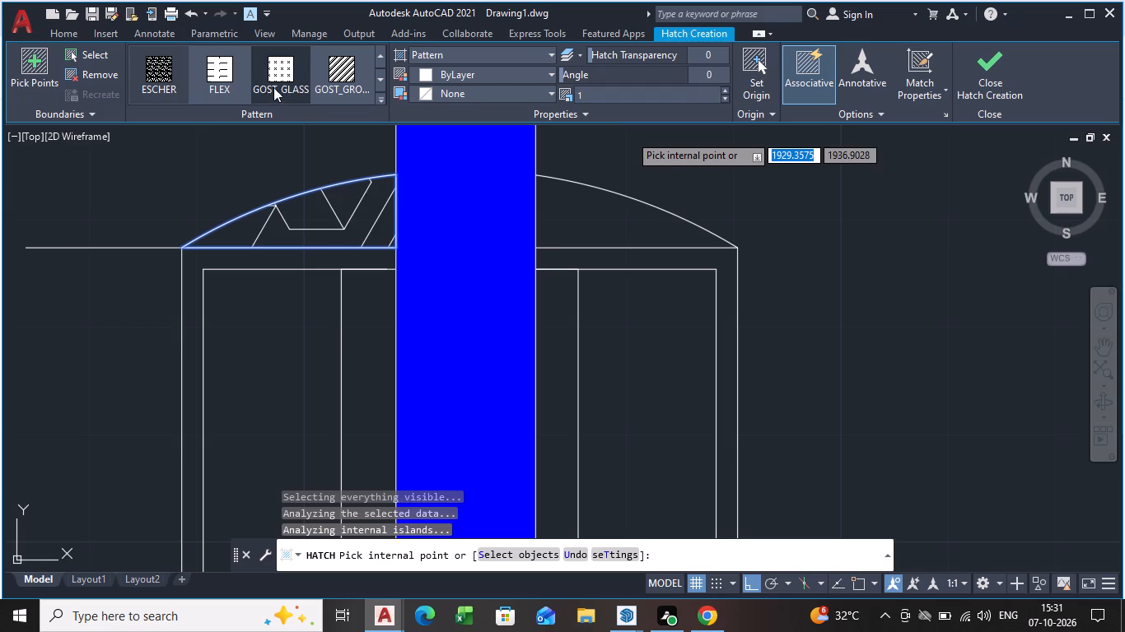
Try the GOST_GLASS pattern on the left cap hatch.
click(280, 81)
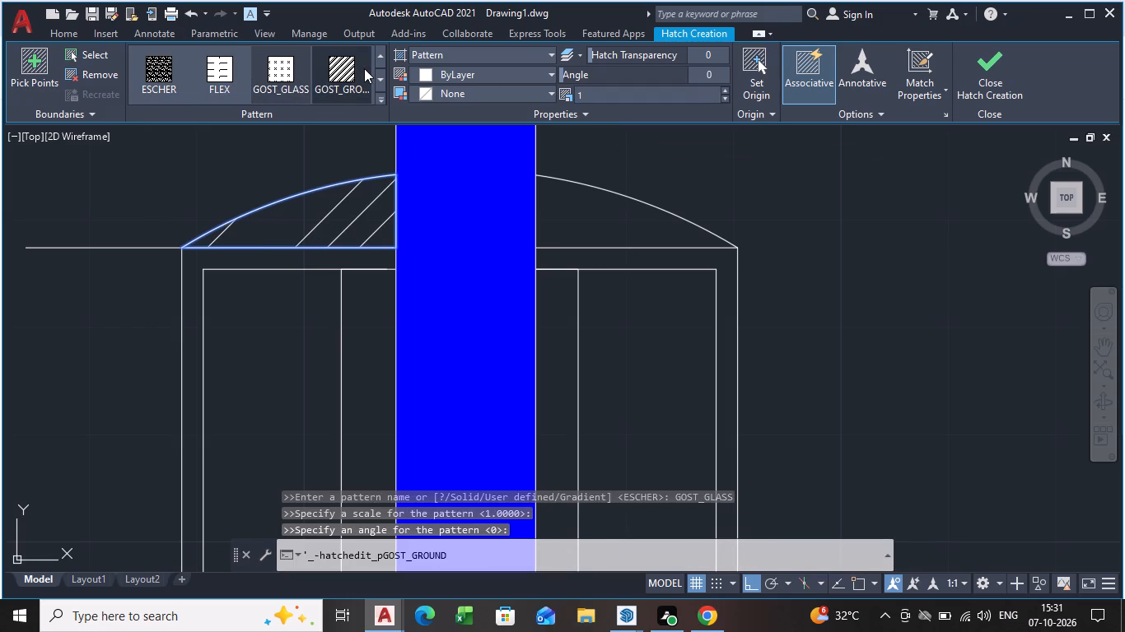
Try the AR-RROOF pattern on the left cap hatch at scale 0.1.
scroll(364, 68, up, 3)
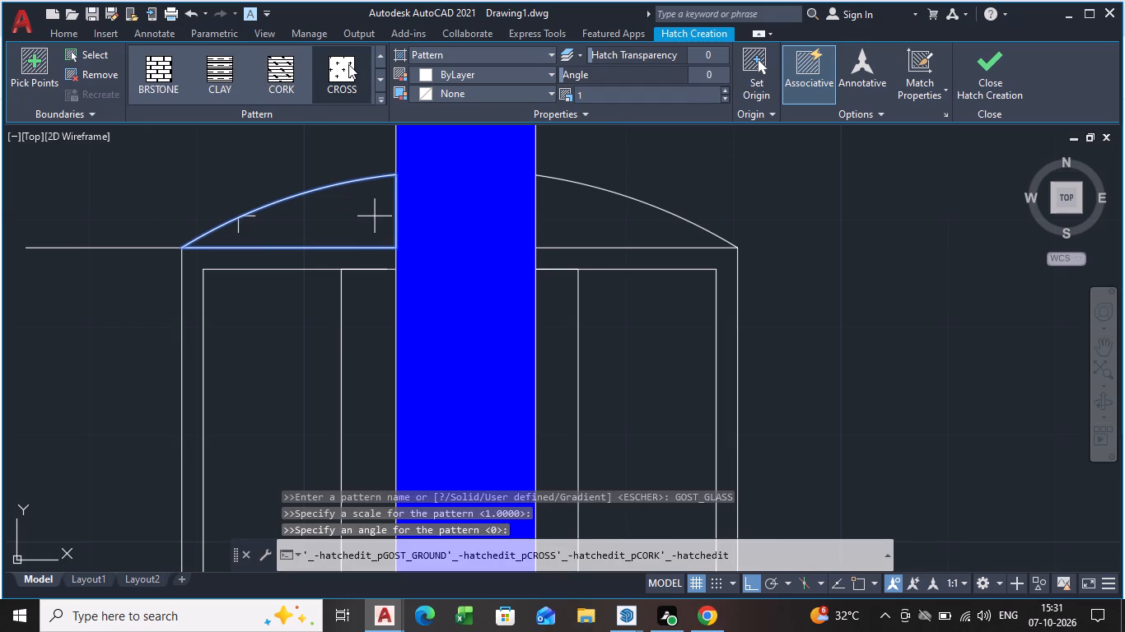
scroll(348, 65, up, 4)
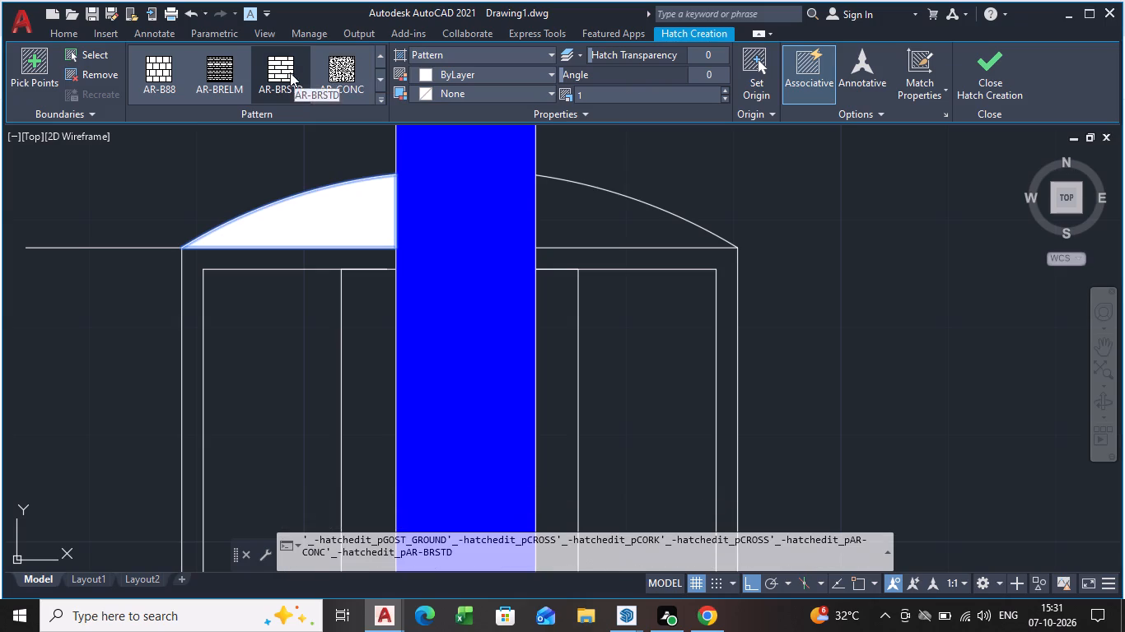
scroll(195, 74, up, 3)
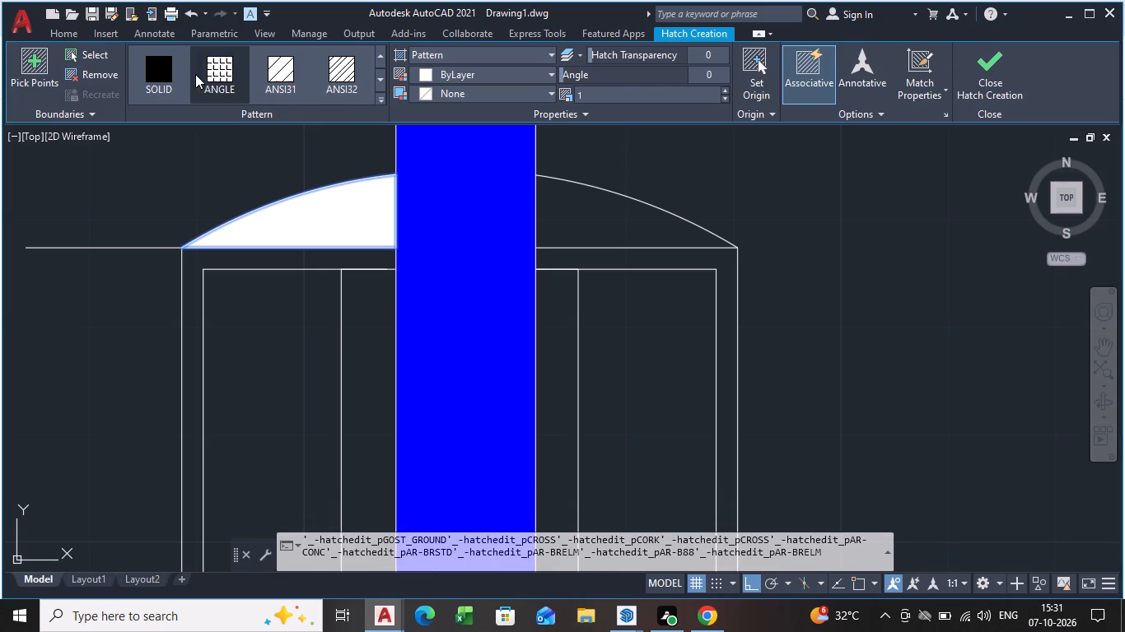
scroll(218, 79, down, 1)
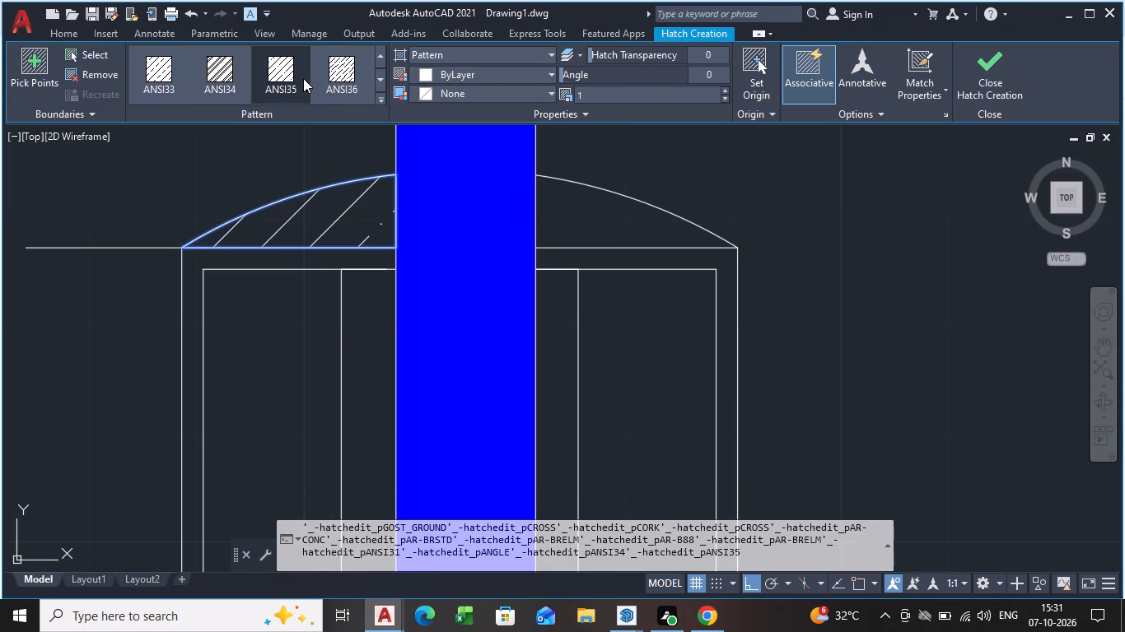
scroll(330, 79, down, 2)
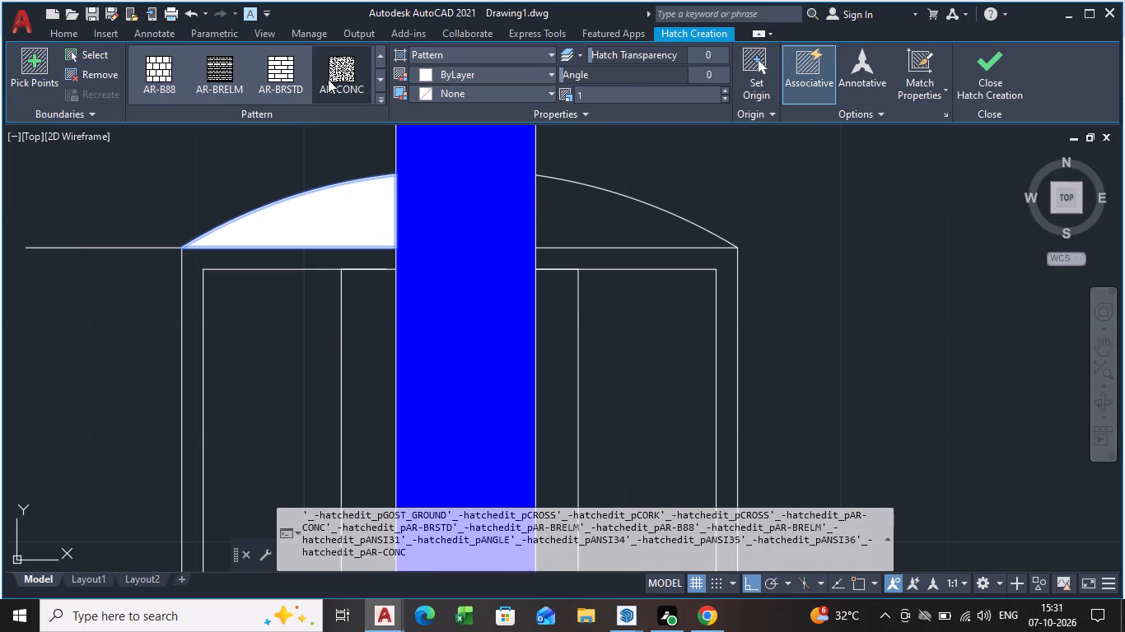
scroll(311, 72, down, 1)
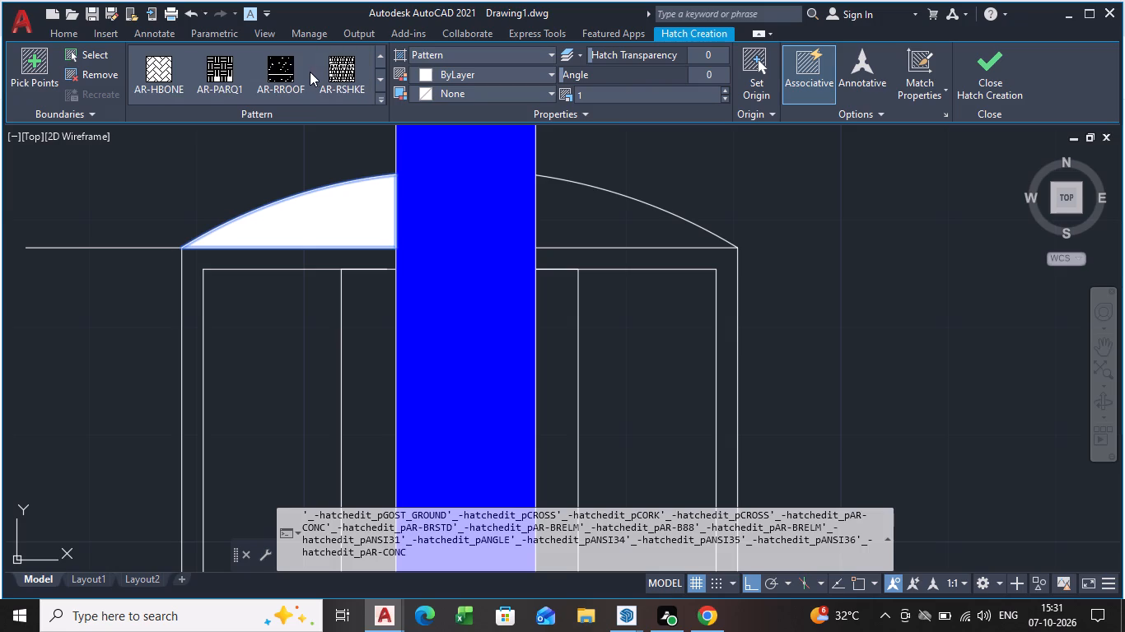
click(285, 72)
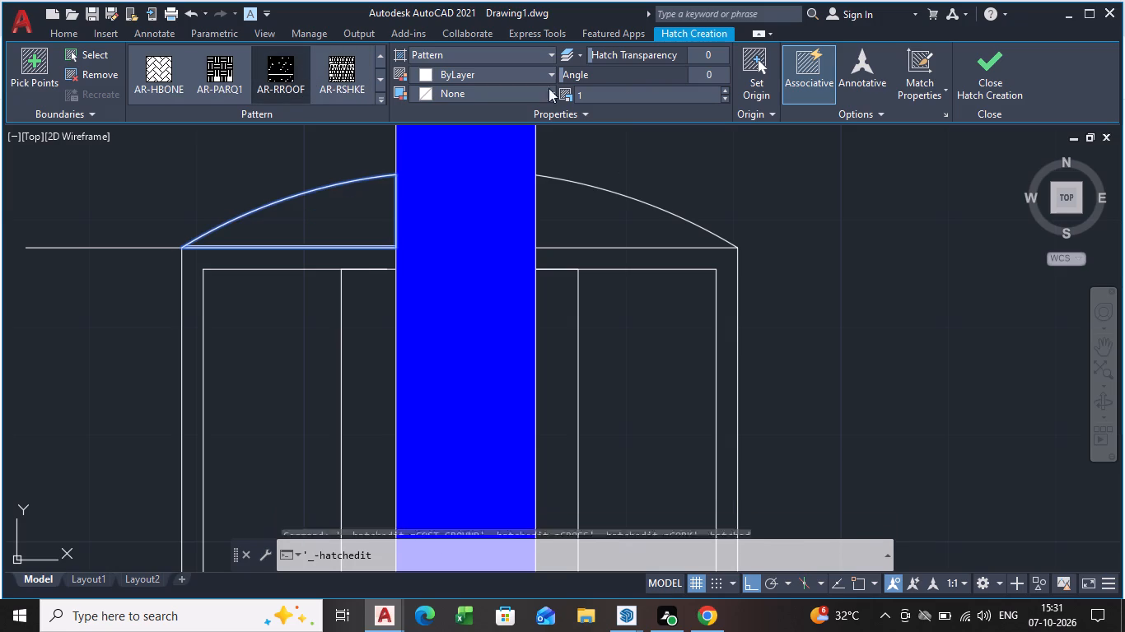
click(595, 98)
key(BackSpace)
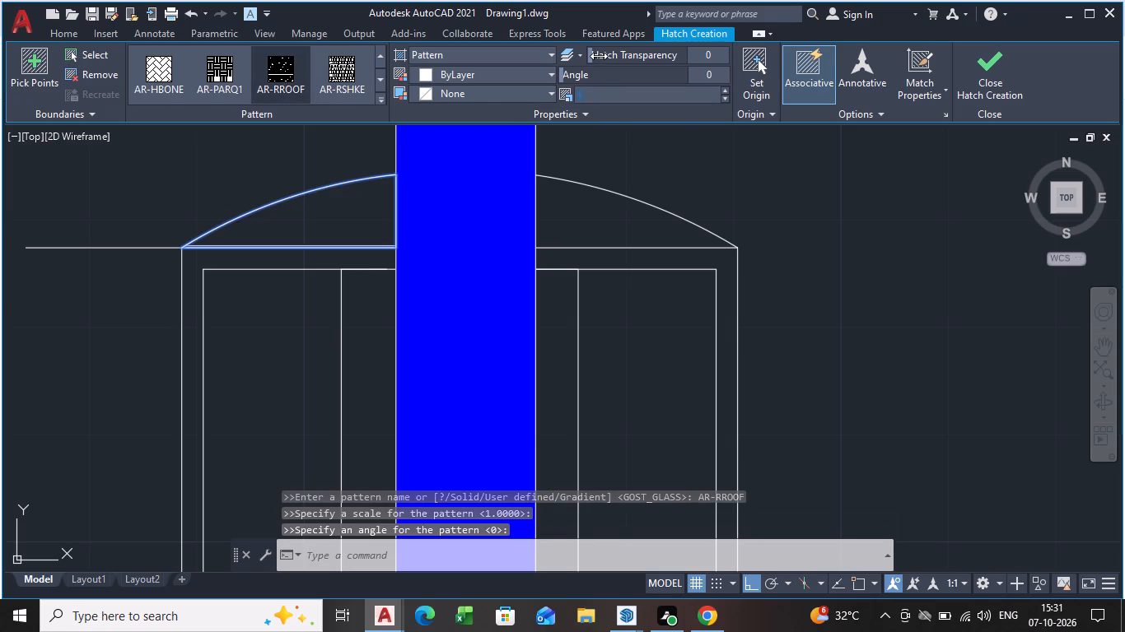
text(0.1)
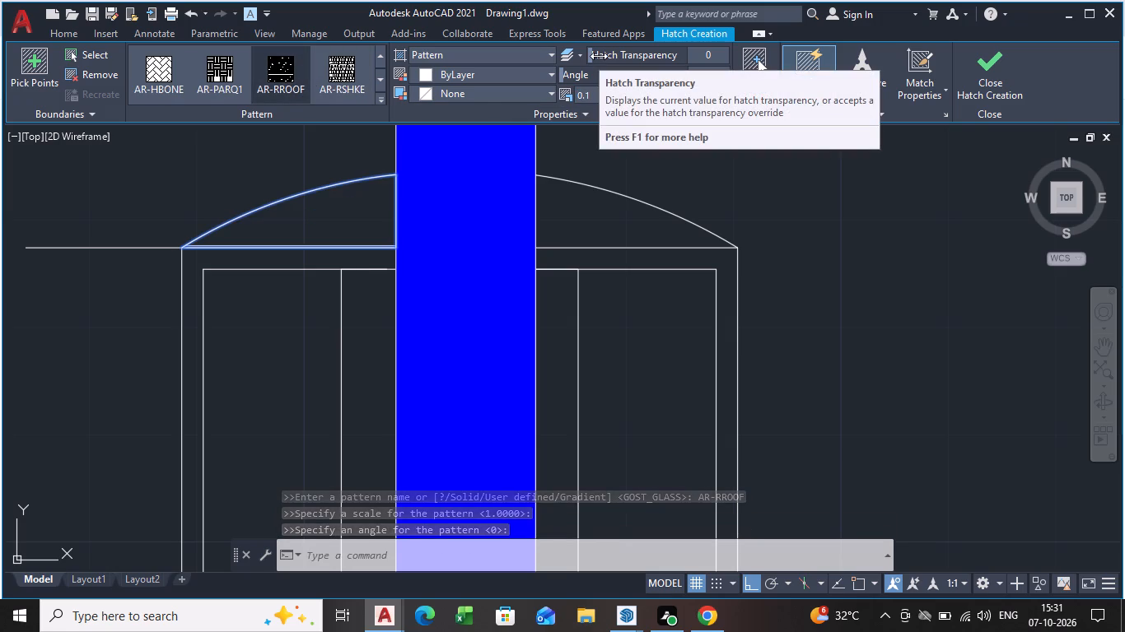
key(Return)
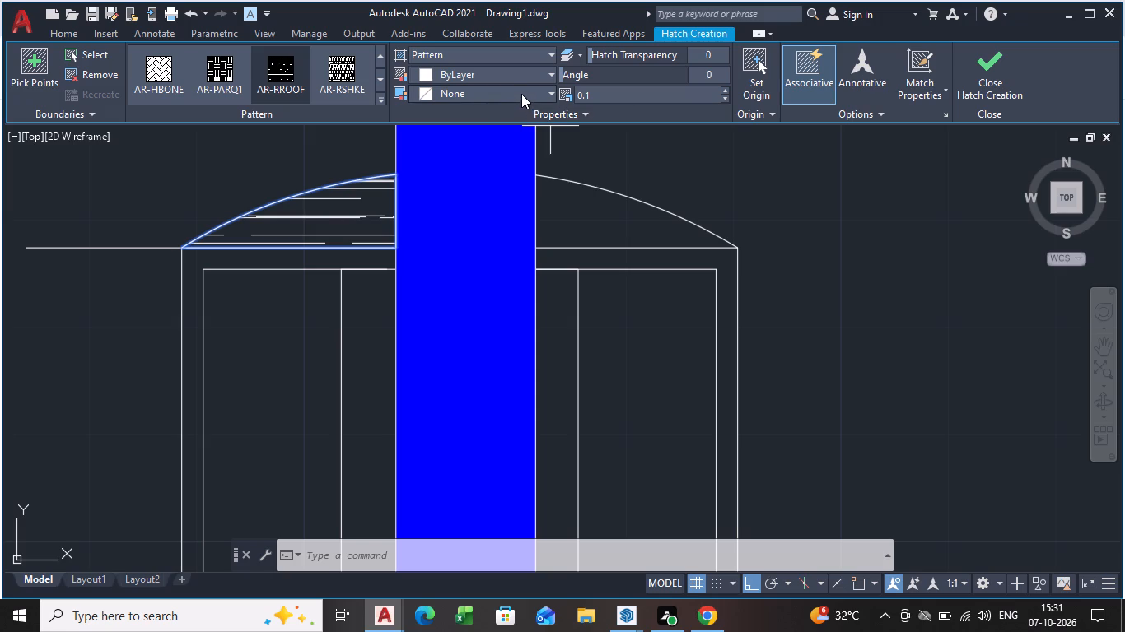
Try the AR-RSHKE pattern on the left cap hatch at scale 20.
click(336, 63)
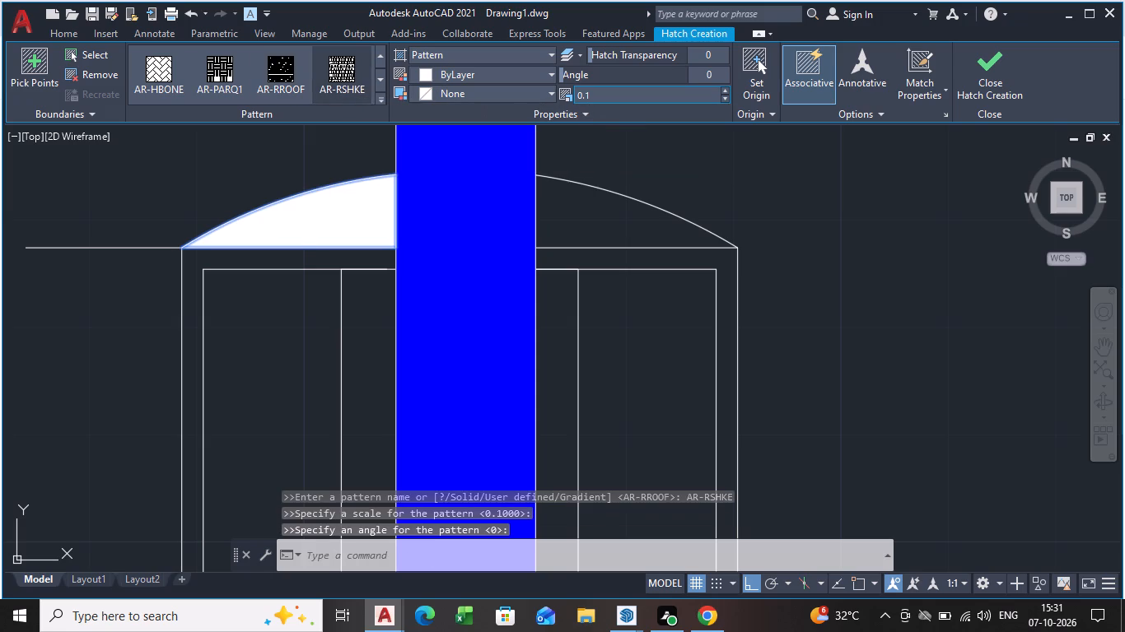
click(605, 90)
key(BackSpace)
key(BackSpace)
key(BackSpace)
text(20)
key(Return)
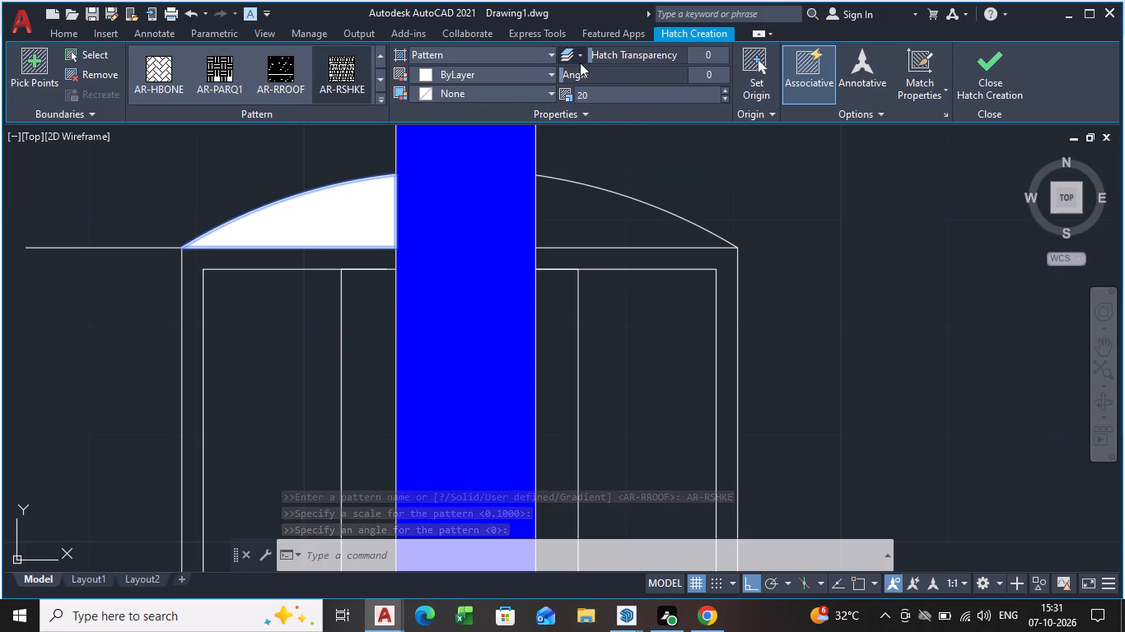
Set the left cap hatch scale to 0.01 and reapply the AR-RSHKE pattern.
click(593, 92)
key(BackSpace)
key(BackSpace)
key(BackSpace)
key(BackSpace)
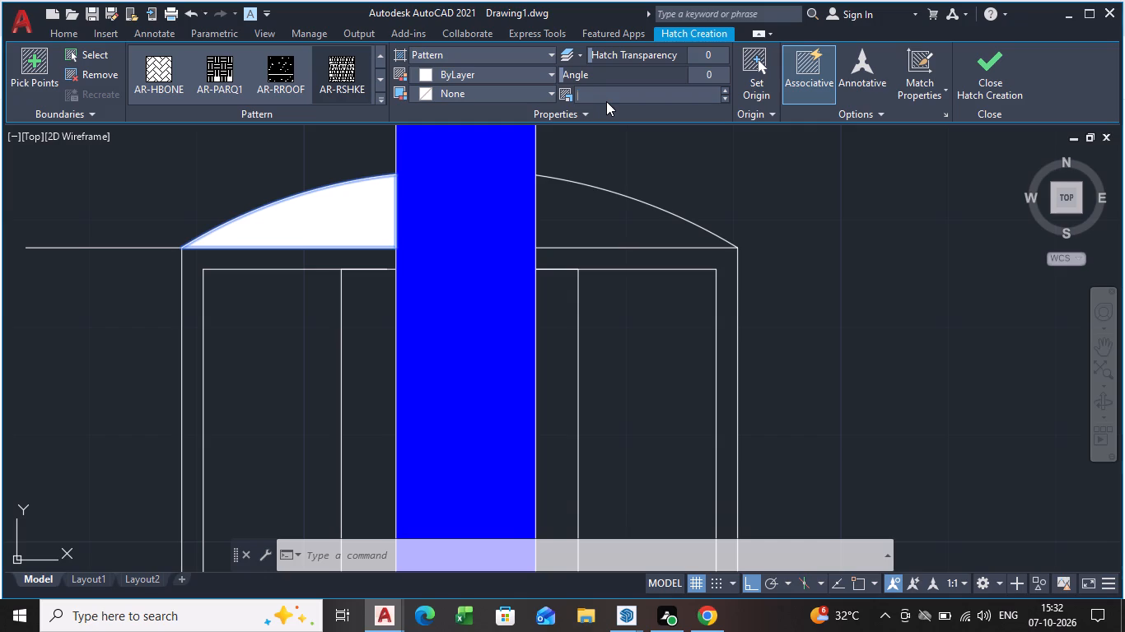
text(0.01)
key(Return)
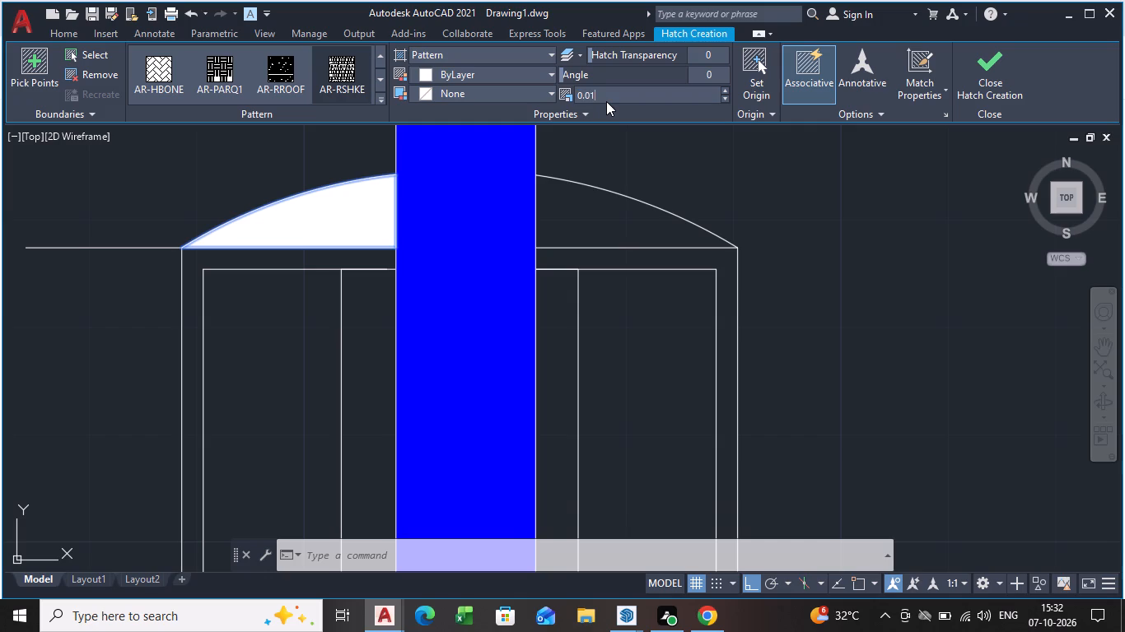
click(601, 98)
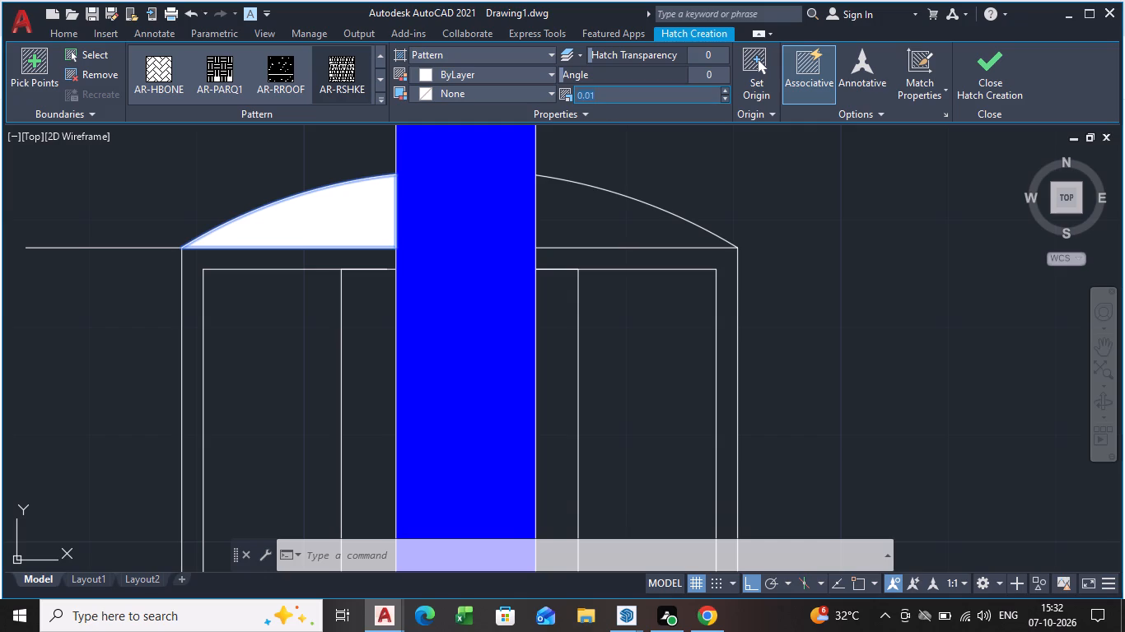
key(BackSpace)
click(346, 69)
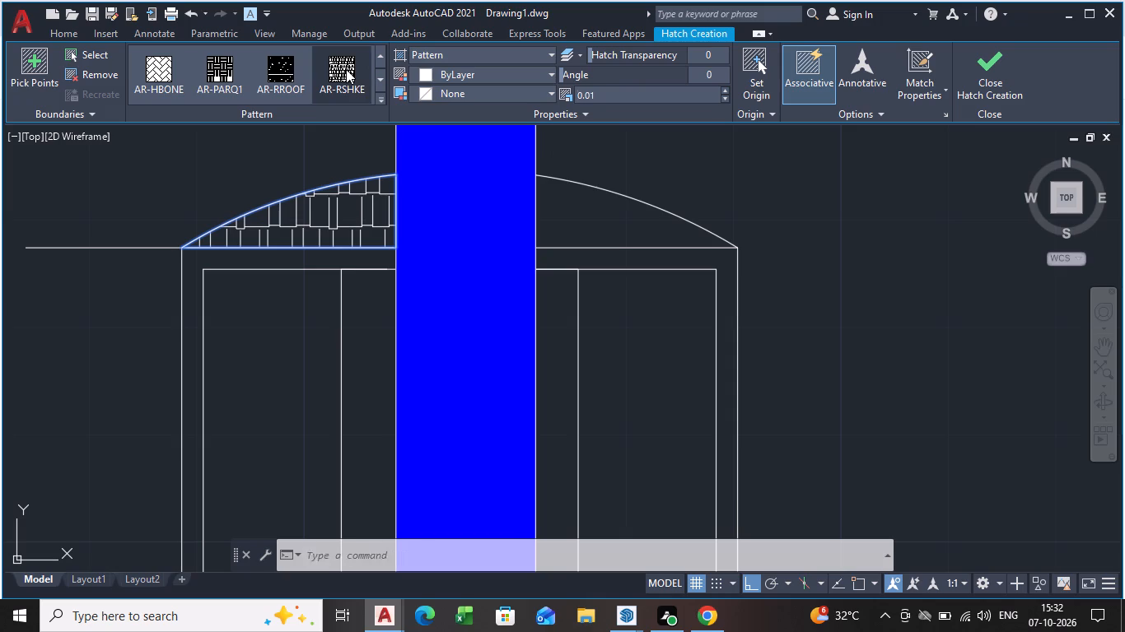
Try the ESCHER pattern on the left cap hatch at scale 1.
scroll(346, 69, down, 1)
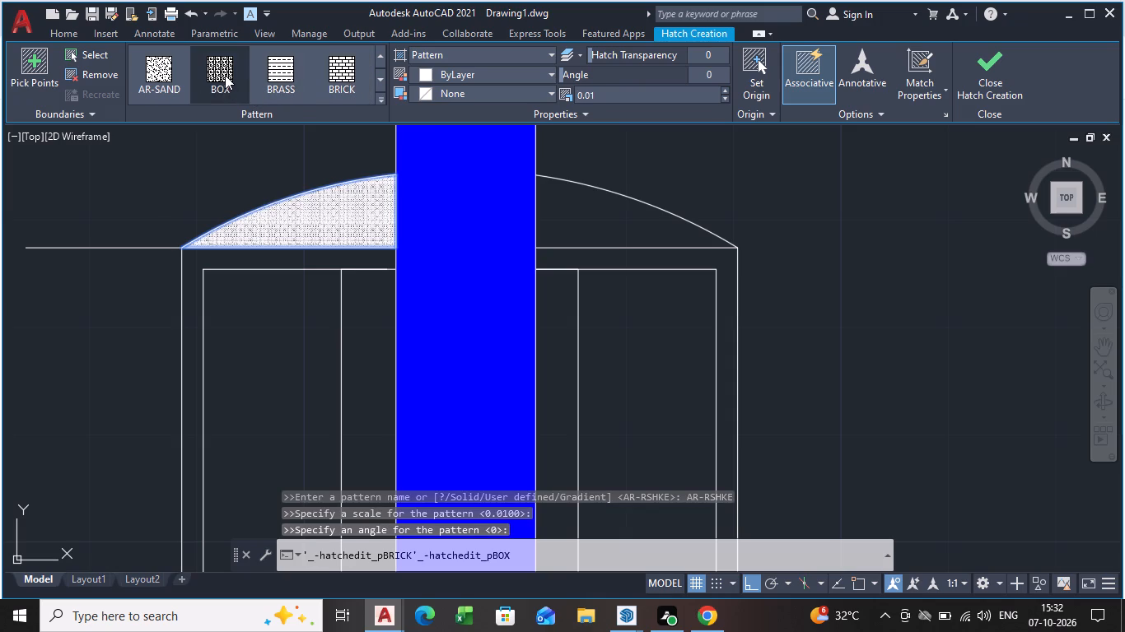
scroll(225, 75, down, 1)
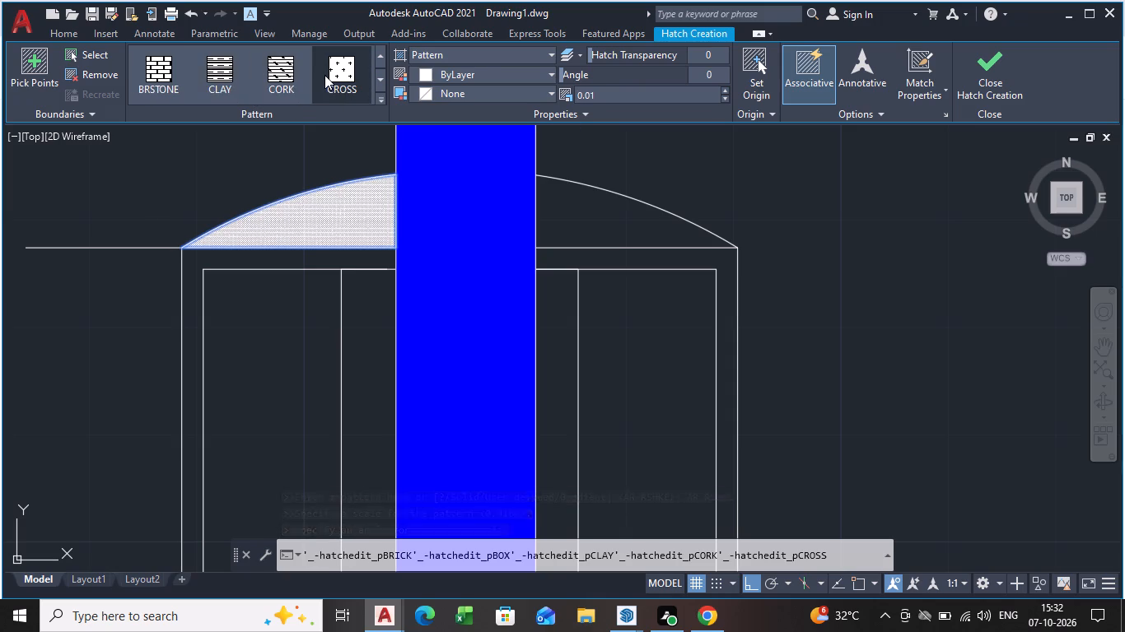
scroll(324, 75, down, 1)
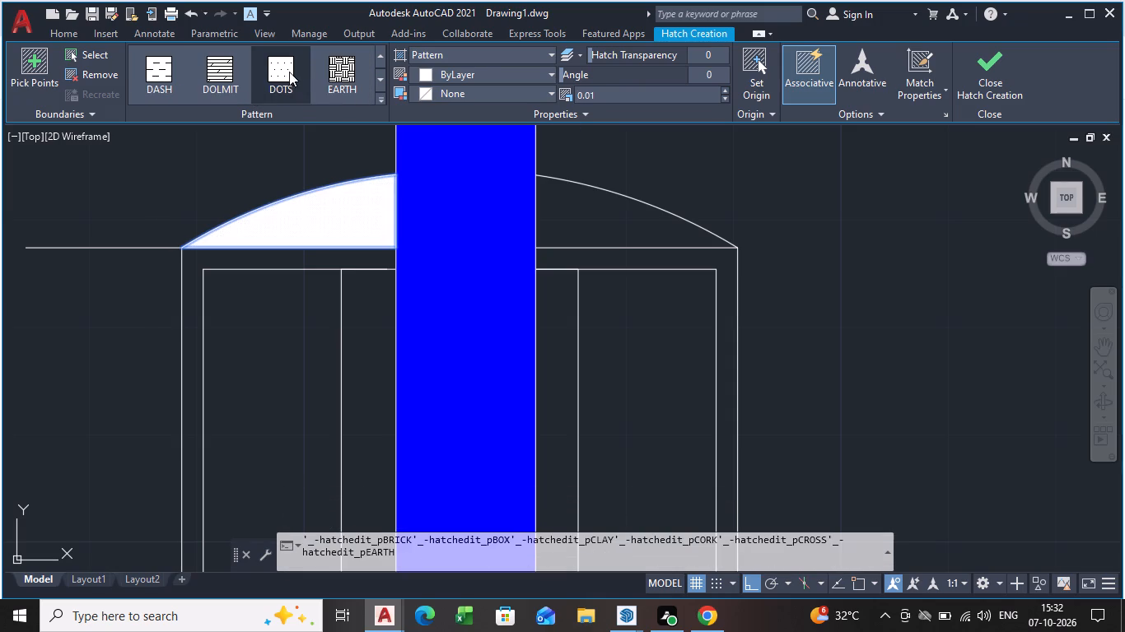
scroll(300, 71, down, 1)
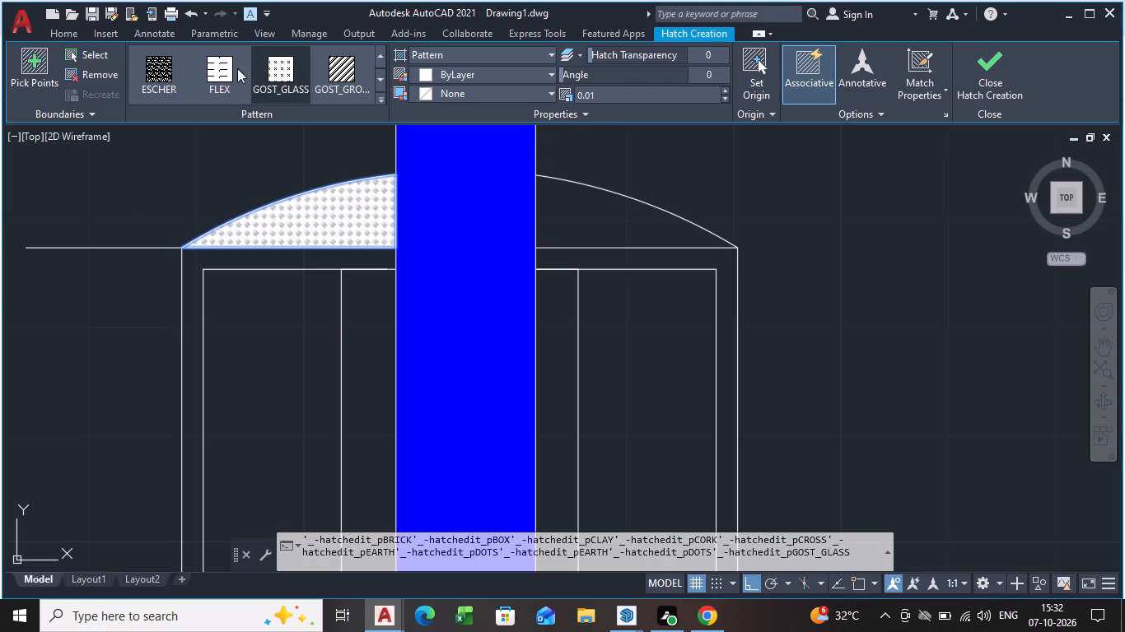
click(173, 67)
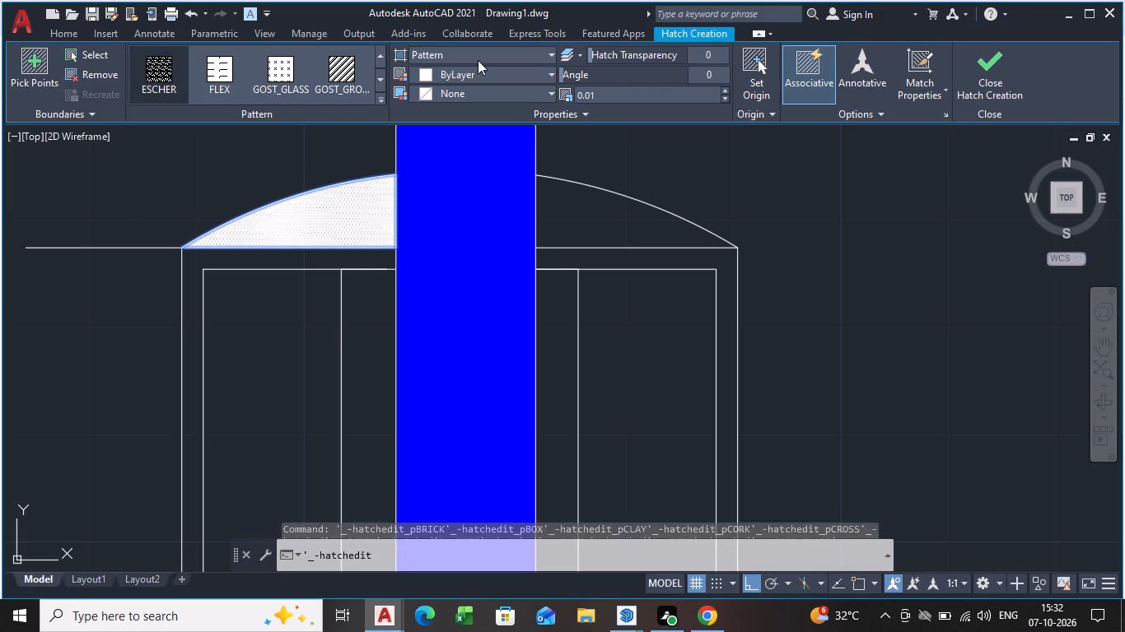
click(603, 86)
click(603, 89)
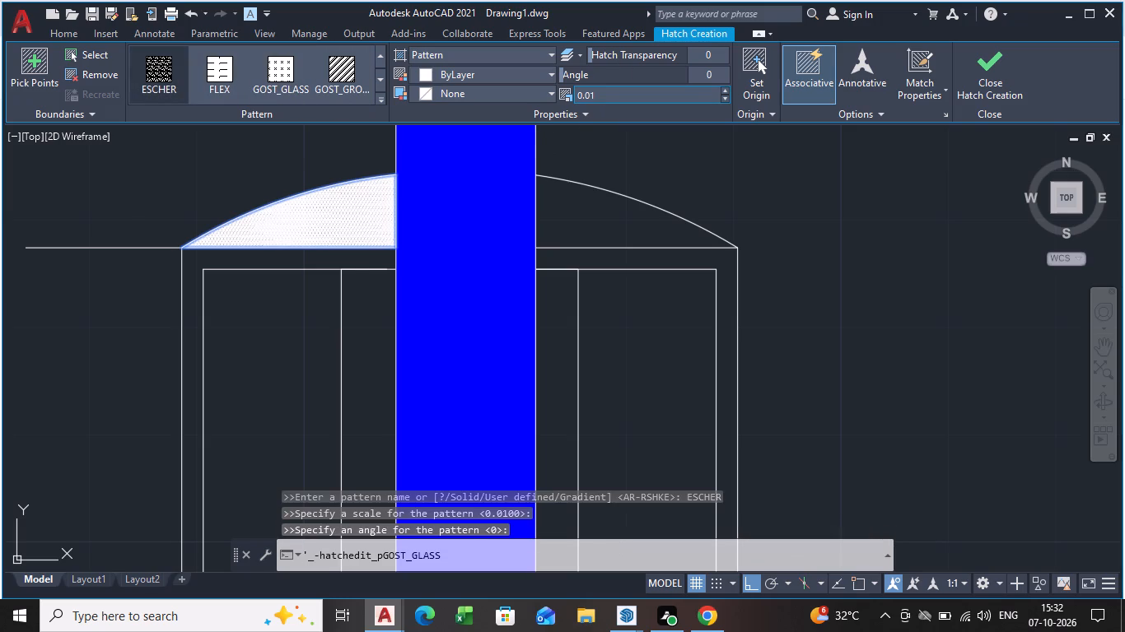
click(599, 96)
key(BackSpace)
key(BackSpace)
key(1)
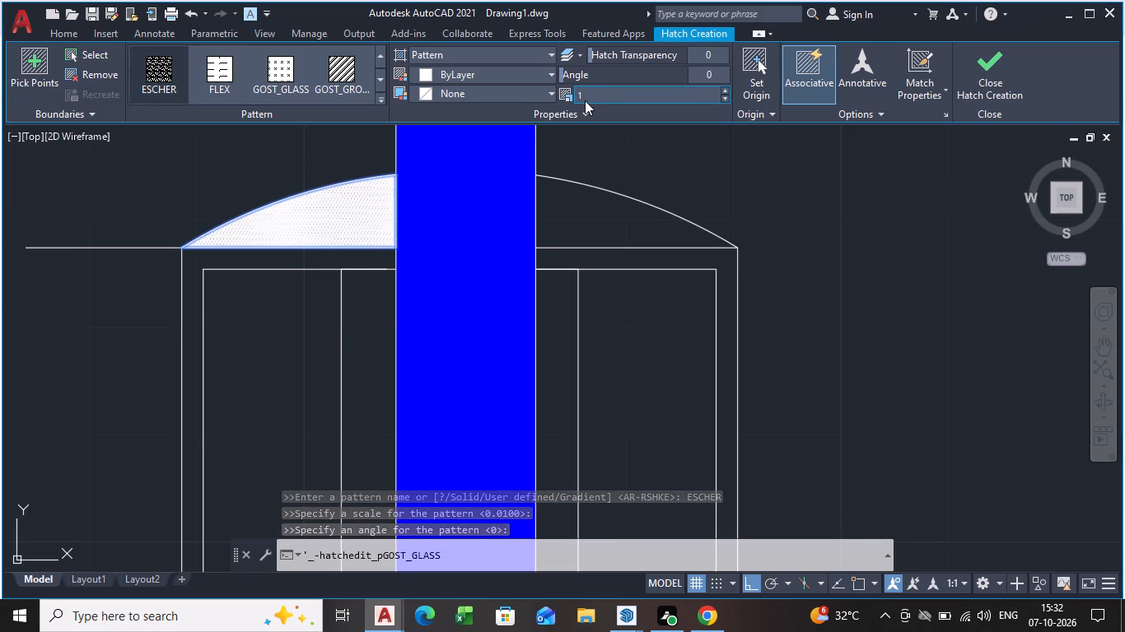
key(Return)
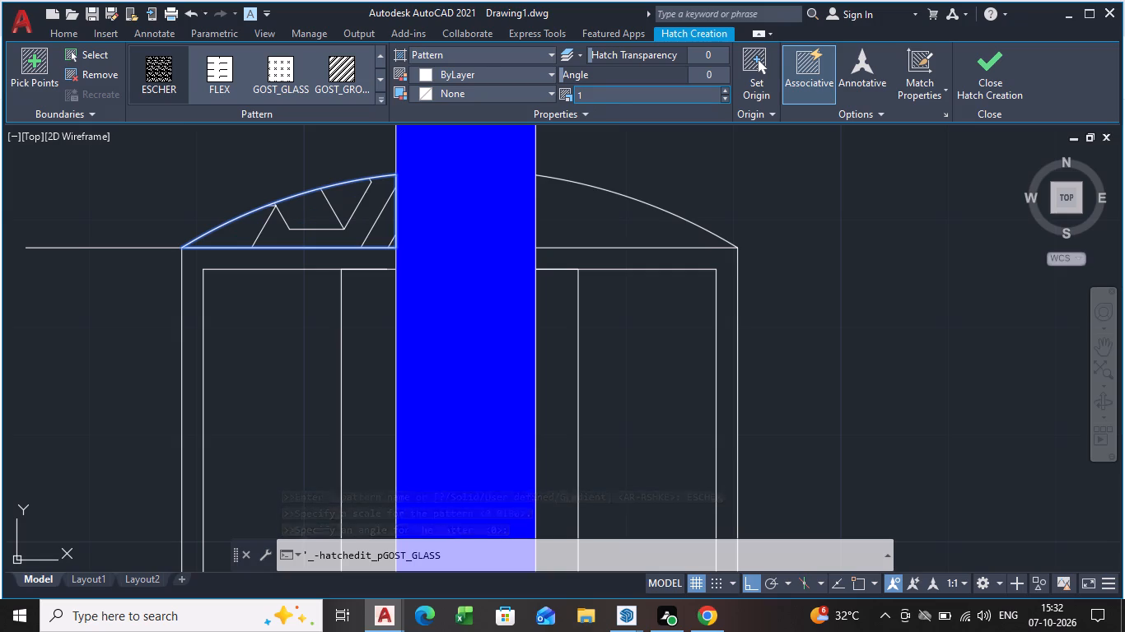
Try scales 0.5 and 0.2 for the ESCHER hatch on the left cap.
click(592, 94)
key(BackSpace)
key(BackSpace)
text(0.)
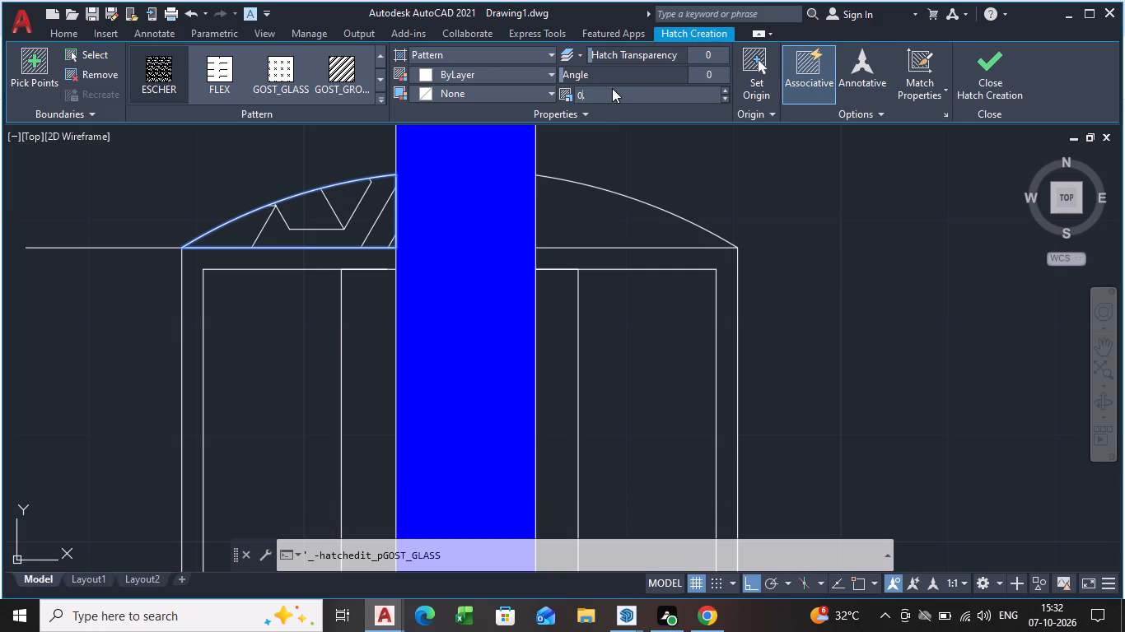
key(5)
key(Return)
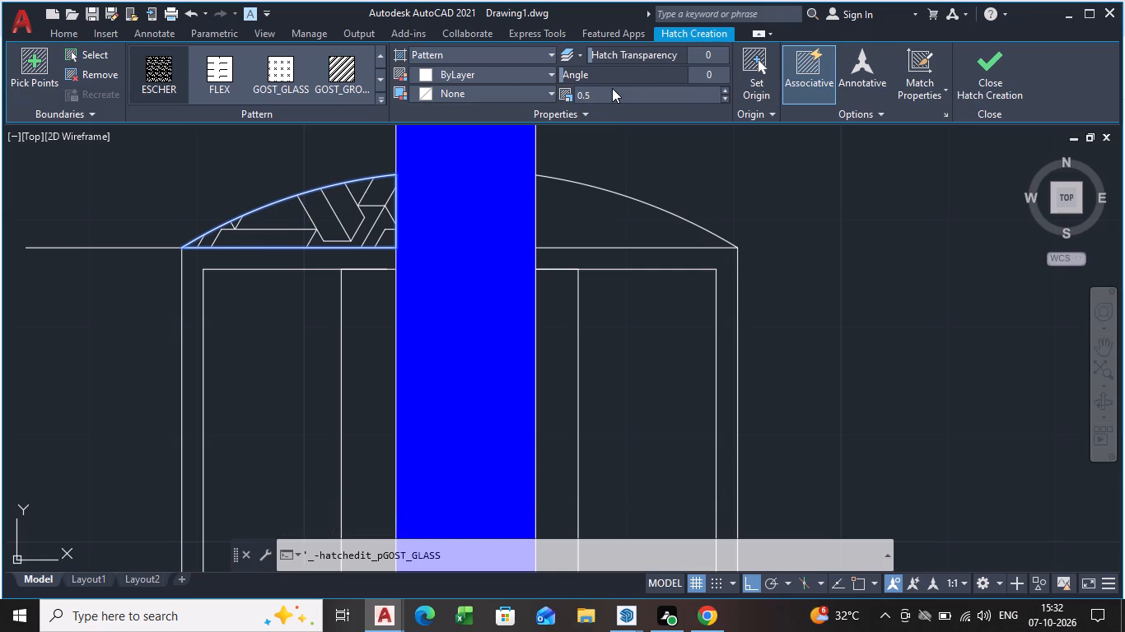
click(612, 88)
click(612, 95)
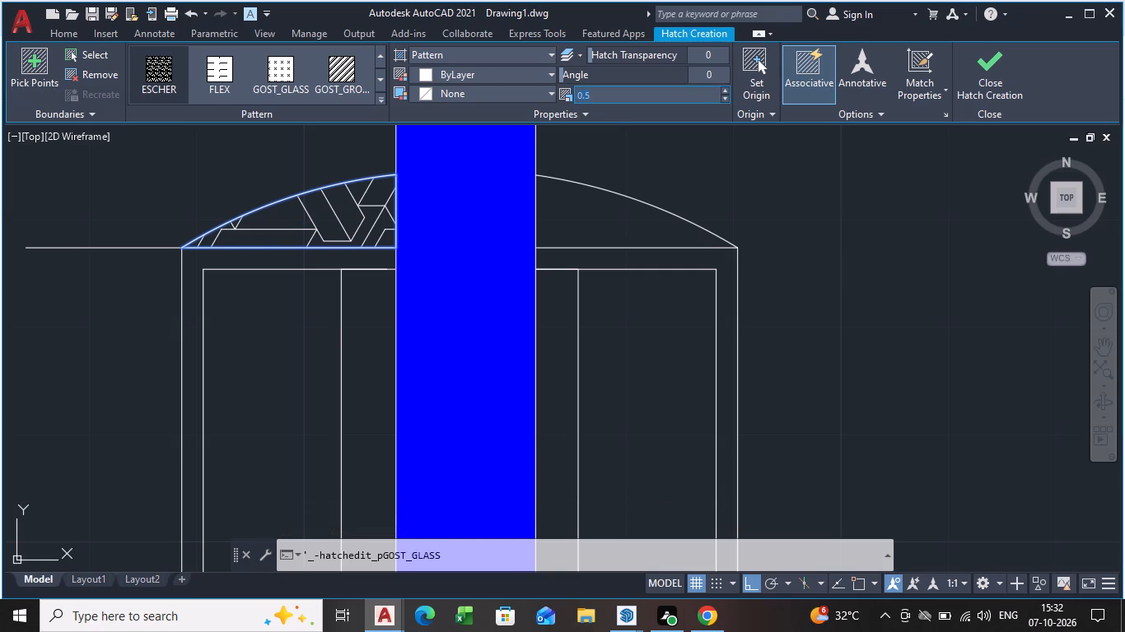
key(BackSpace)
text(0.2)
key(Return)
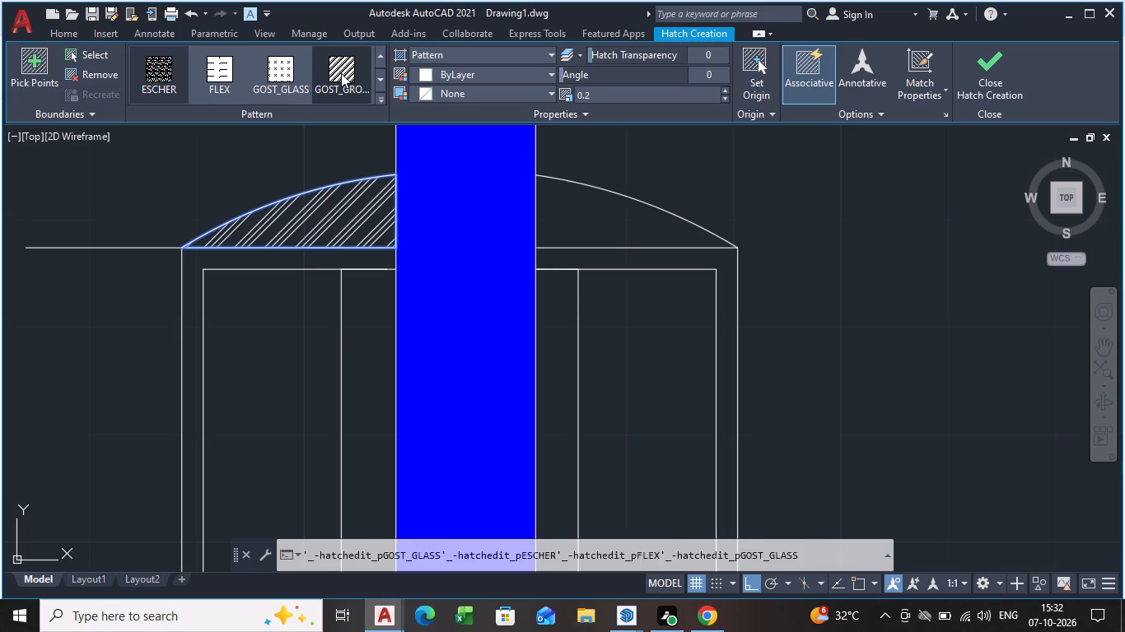
Change the left cap hatch to the AR-CONC pattern.
click(381, 94)
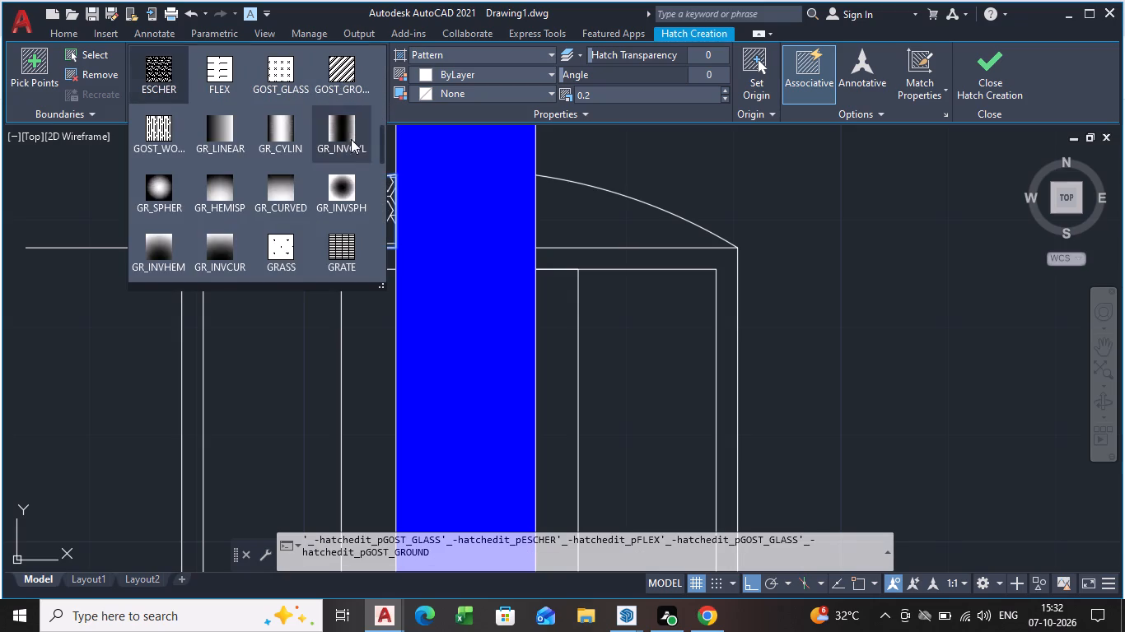
scroll(324, 236, down, 1)
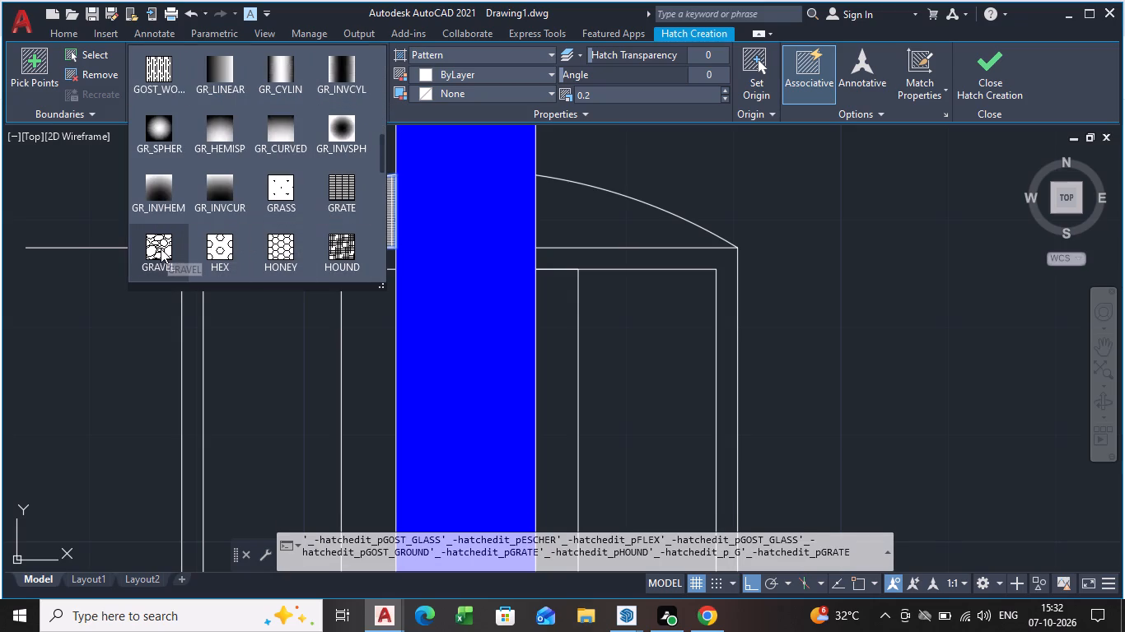
scroll(259, 128, up, 4)
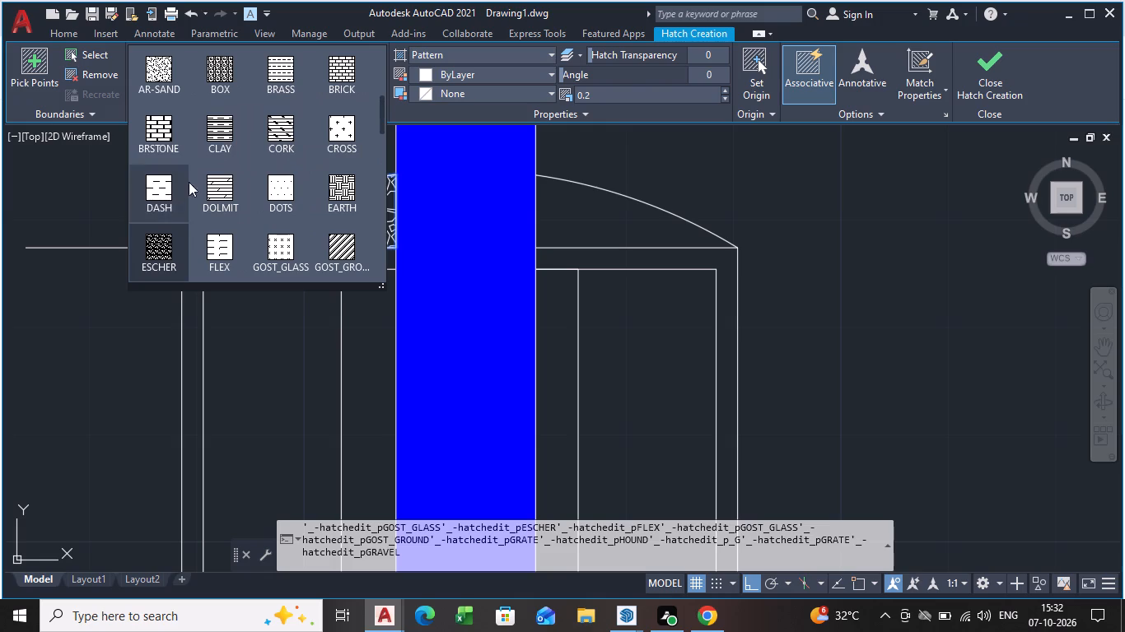
scroll(267, 133, up, 4)
scroll(264, 135, down, 5)
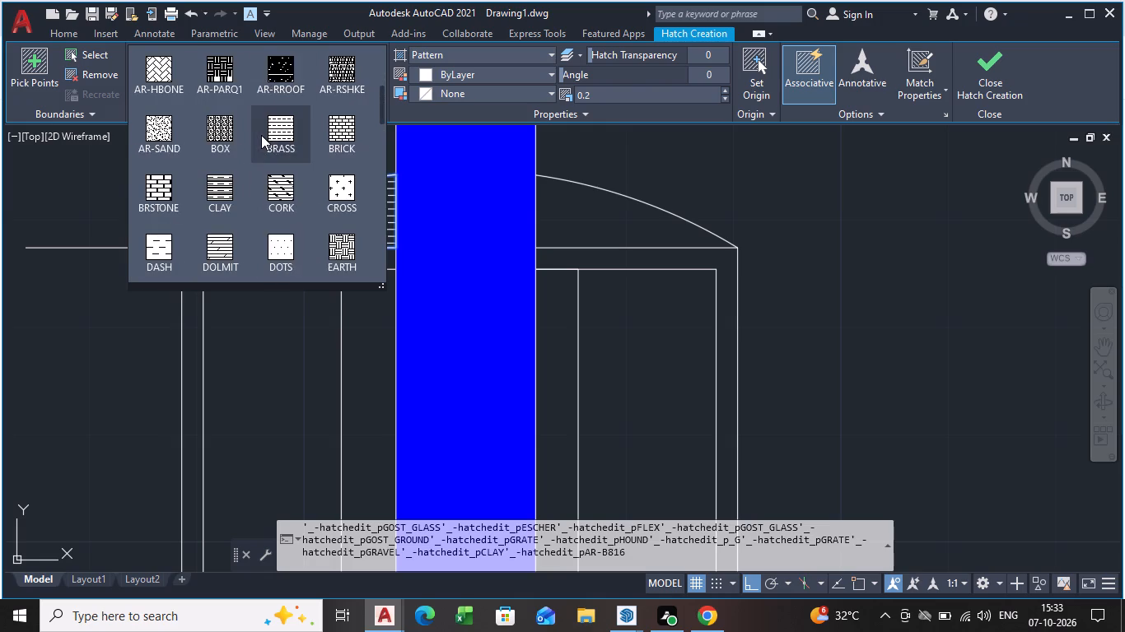
scroll(261, 135, up, 3)
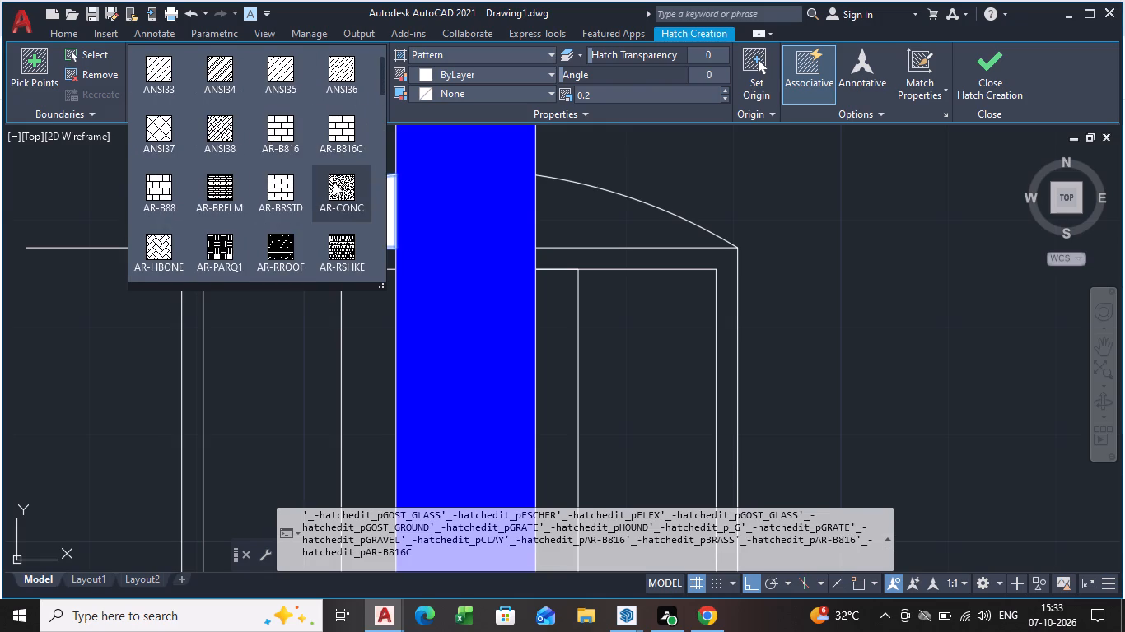
click(334, 182)
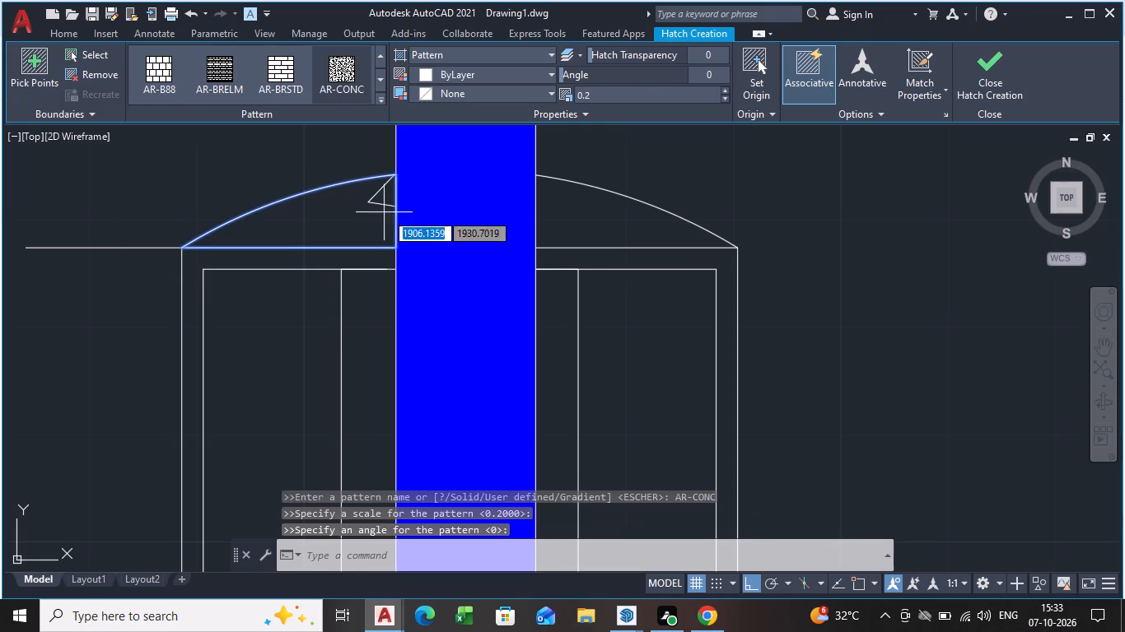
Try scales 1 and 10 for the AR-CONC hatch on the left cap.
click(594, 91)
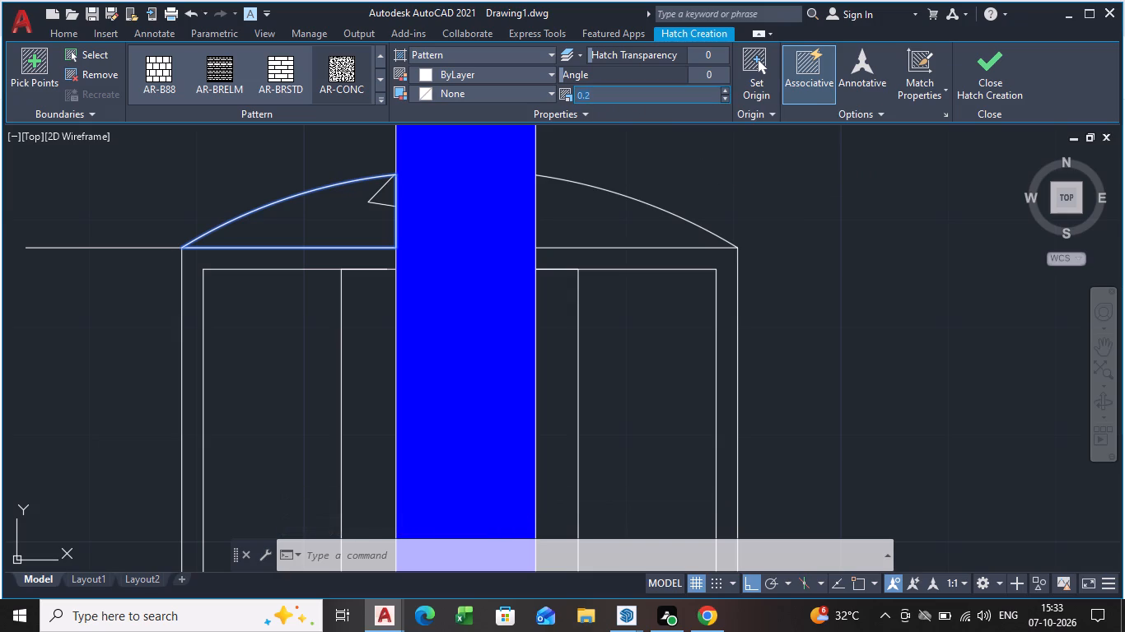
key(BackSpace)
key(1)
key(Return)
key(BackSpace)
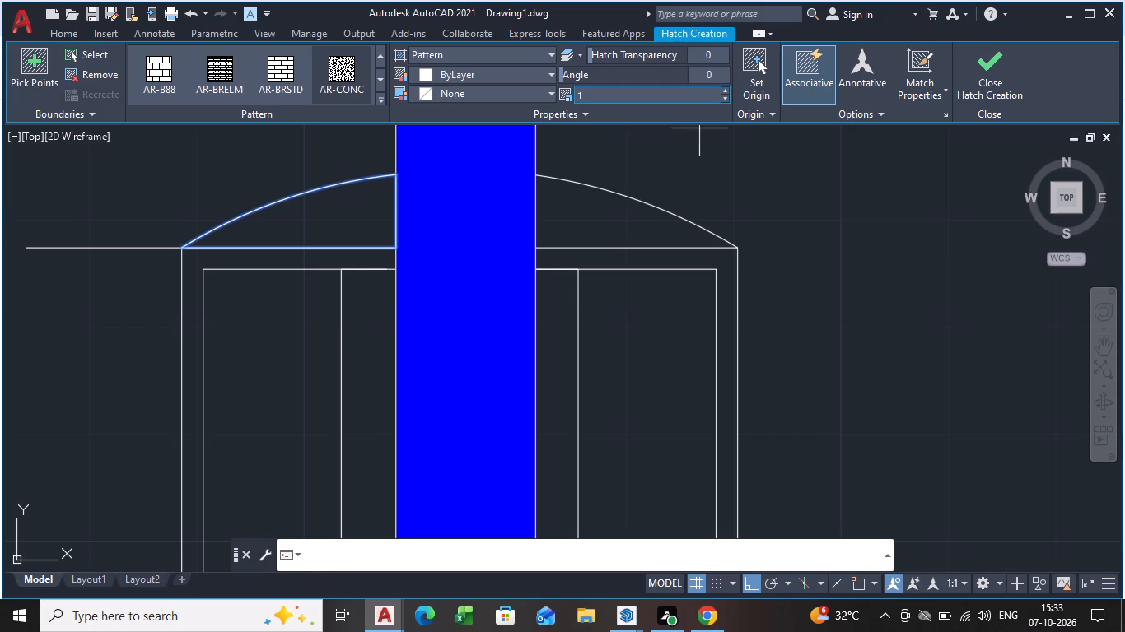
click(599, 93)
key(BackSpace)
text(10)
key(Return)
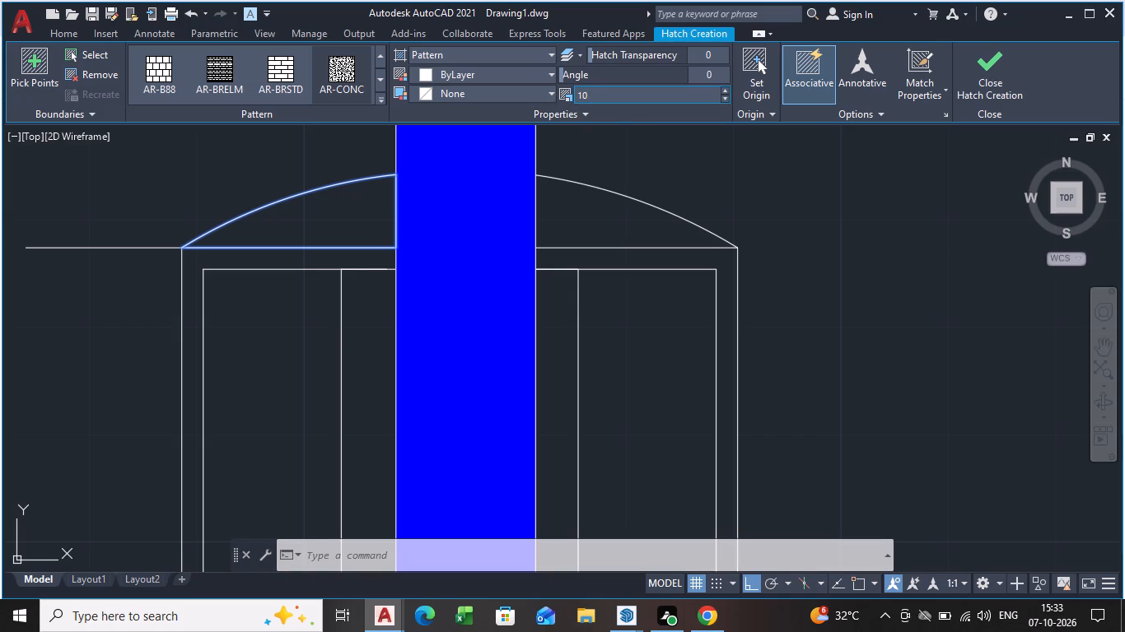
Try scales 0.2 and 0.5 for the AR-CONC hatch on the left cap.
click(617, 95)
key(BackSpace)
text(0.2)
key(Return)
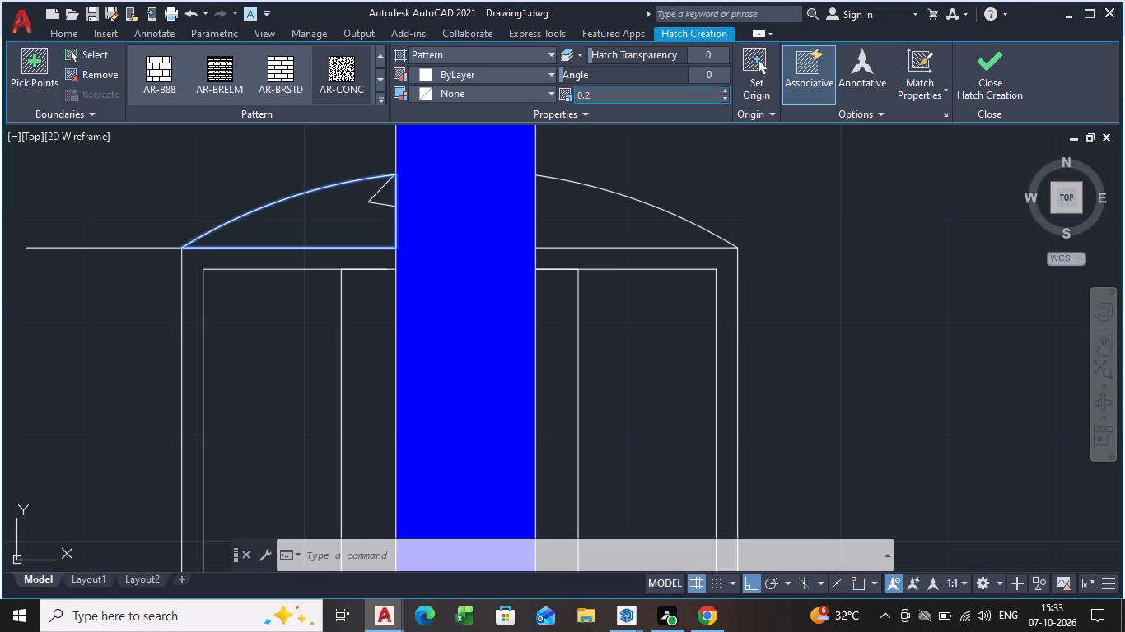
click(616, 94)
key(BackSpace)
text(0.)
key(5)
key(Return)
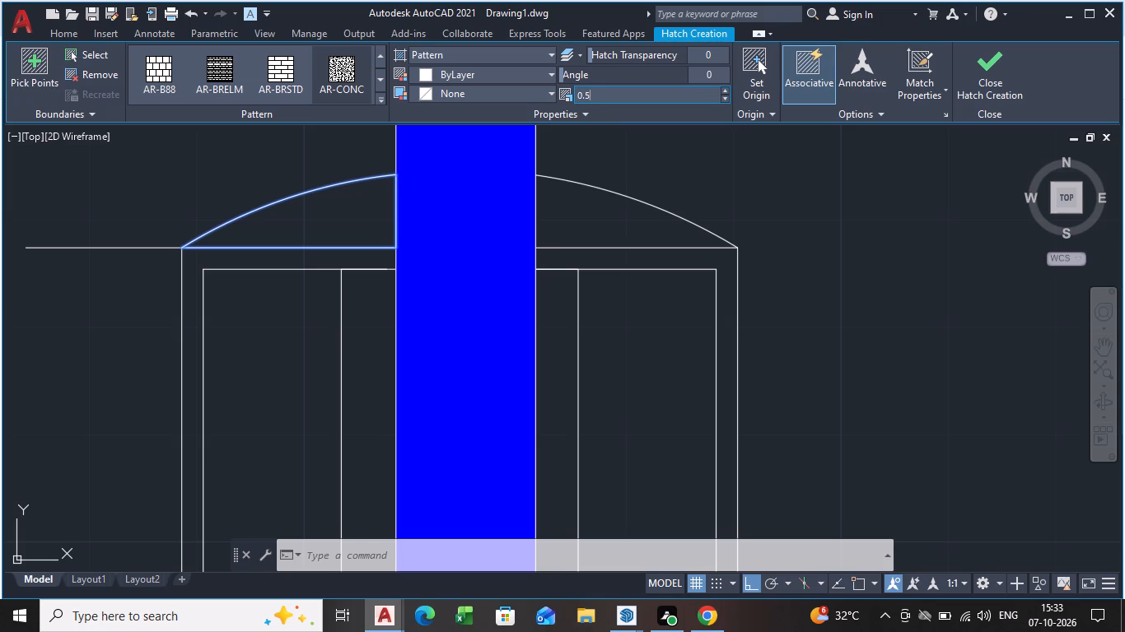
Set the AR-CONC hatch scale on the left cap to 0.1.
click(616, 94)
key(BackSpace)
text(0.1)
key(Return)
Add the right cap segment to the AR-CONC hatch and finish the hatch creation.
click(570, 207)
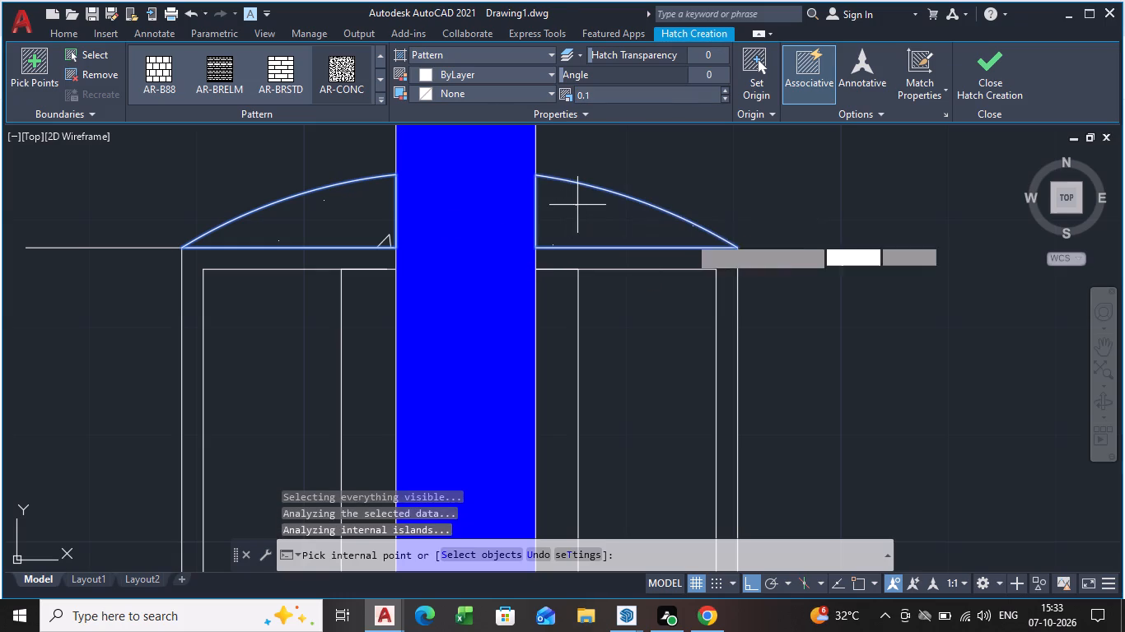
click(996, 61)
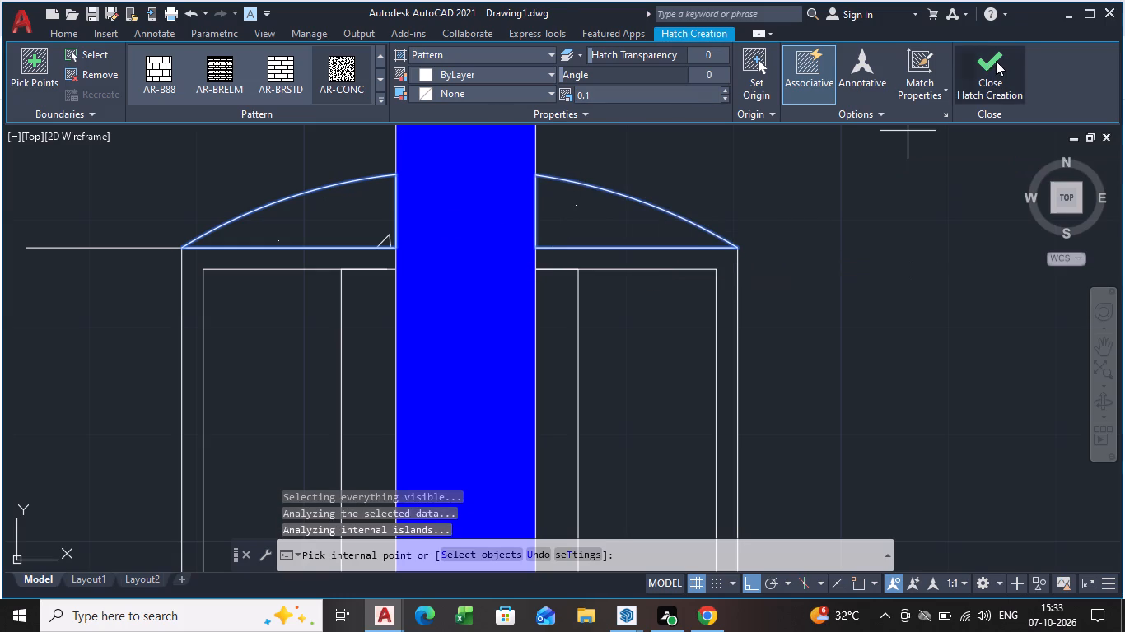
Examine the hatched arc cap together with the whole upright and the I-beam flange beneath it.
scroll(696, 266, down, 5)
scroll(586, 337, down, 3)
middle_drag(627, 333, 466, 275)
scroll(429, 247, up, 3)
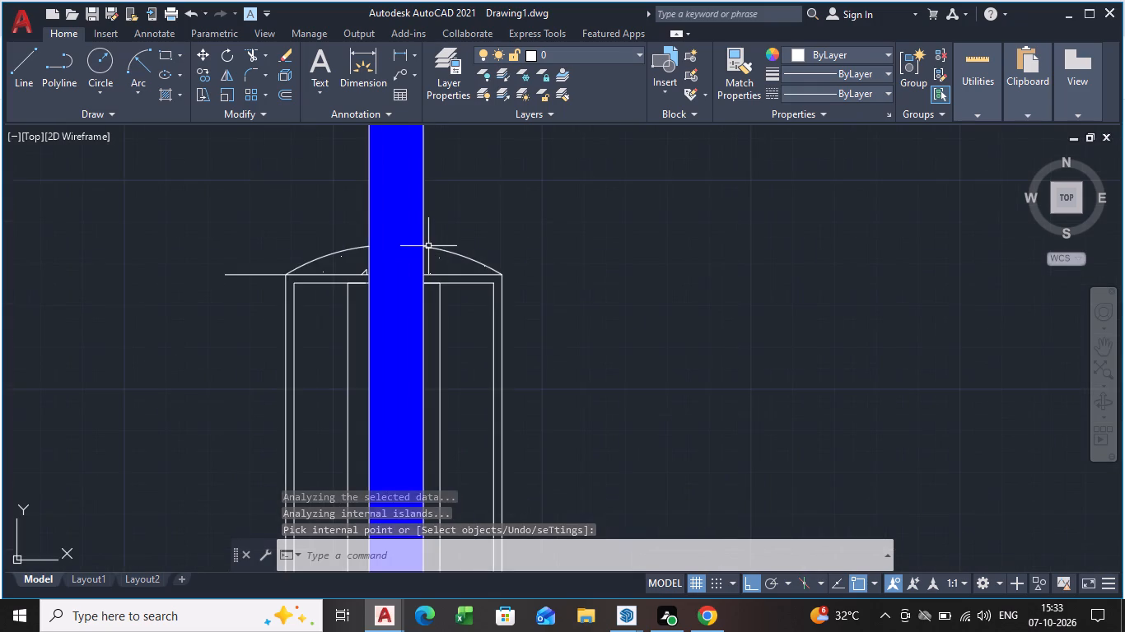
scroll(506, 245, down, 1)
middle_drag(500, 287, 406, 328)
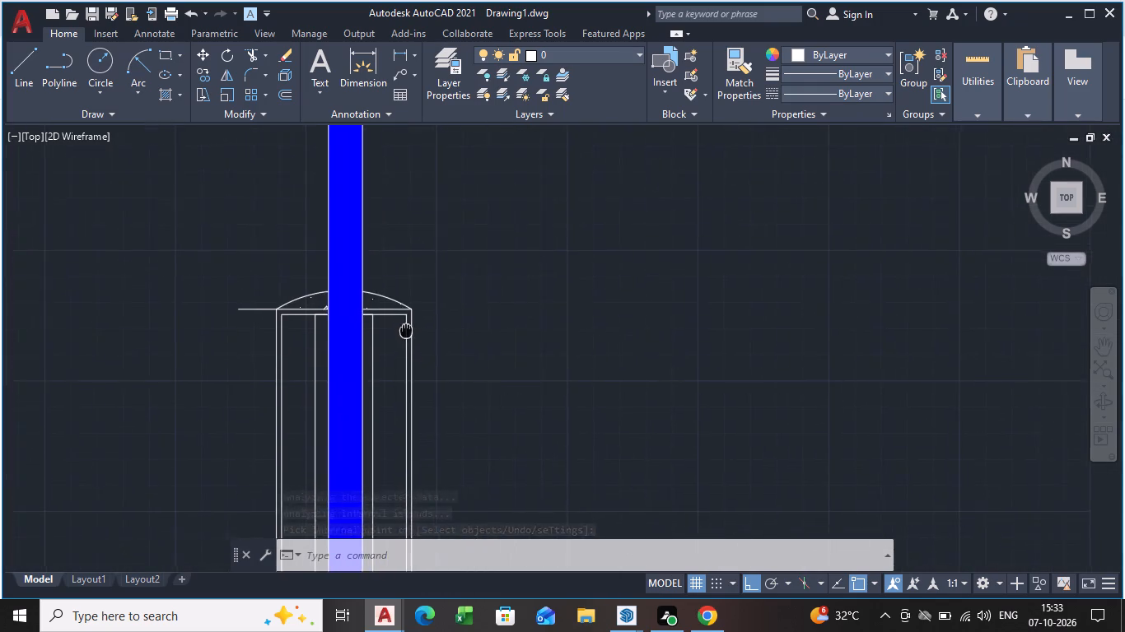
middle_drag(406, 328, 404, 320)
scroll(408, 269, down, 2)
middle_drag(446, 328, 402, 365)
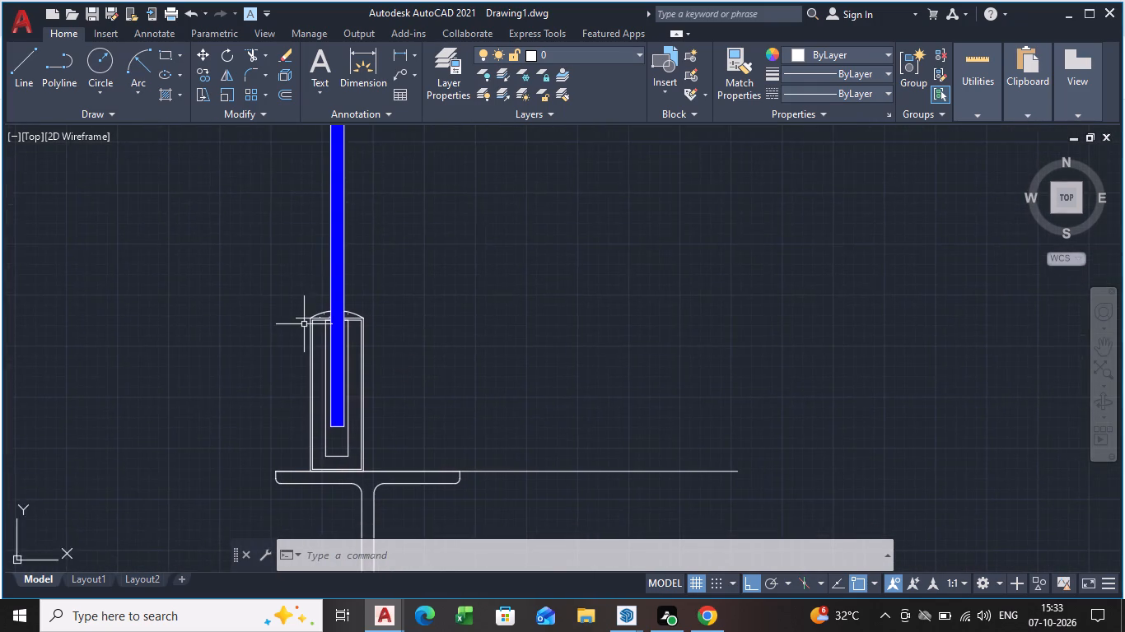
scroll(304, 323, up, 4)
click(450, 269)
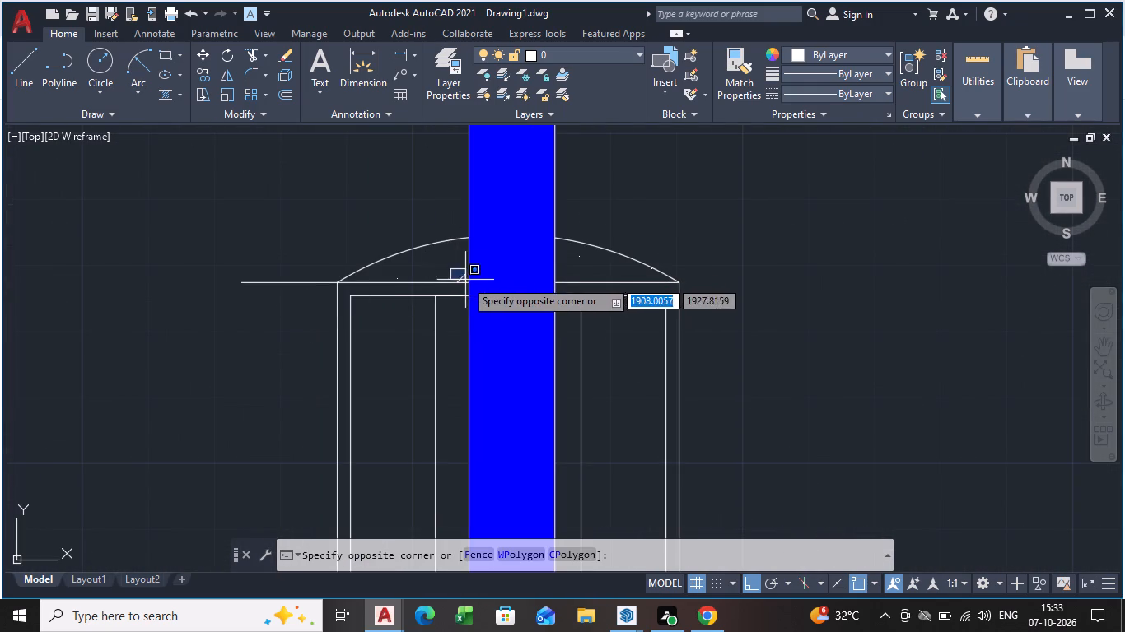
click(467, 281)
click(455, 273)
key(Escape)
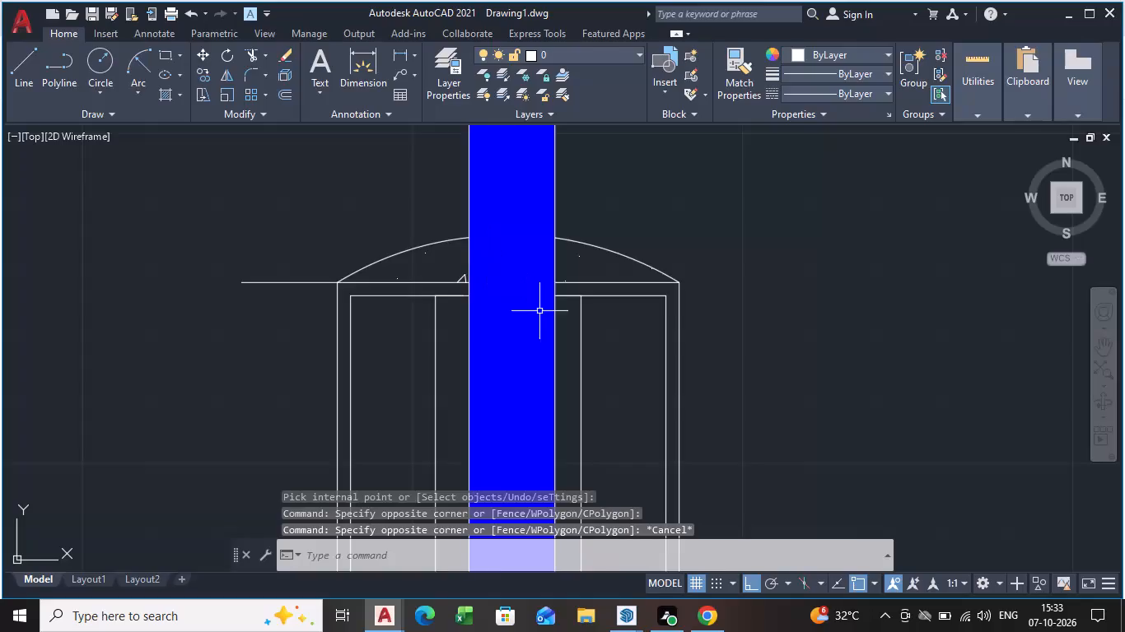
Start a new hatch with the AR-SAND pattern in both arc cap segments beside the blue upright.
scroll(541, 313, down, 4)
middle_drag(563, 374, 444, 378)
scroll(418, 336, up, 5)
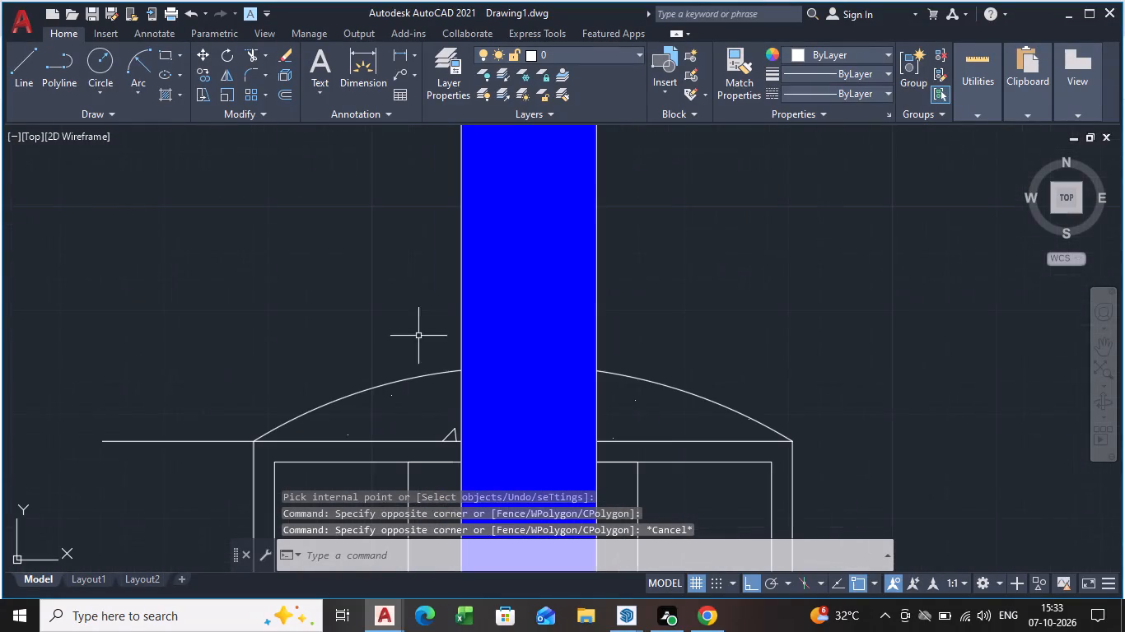
key(h)
key(Return)
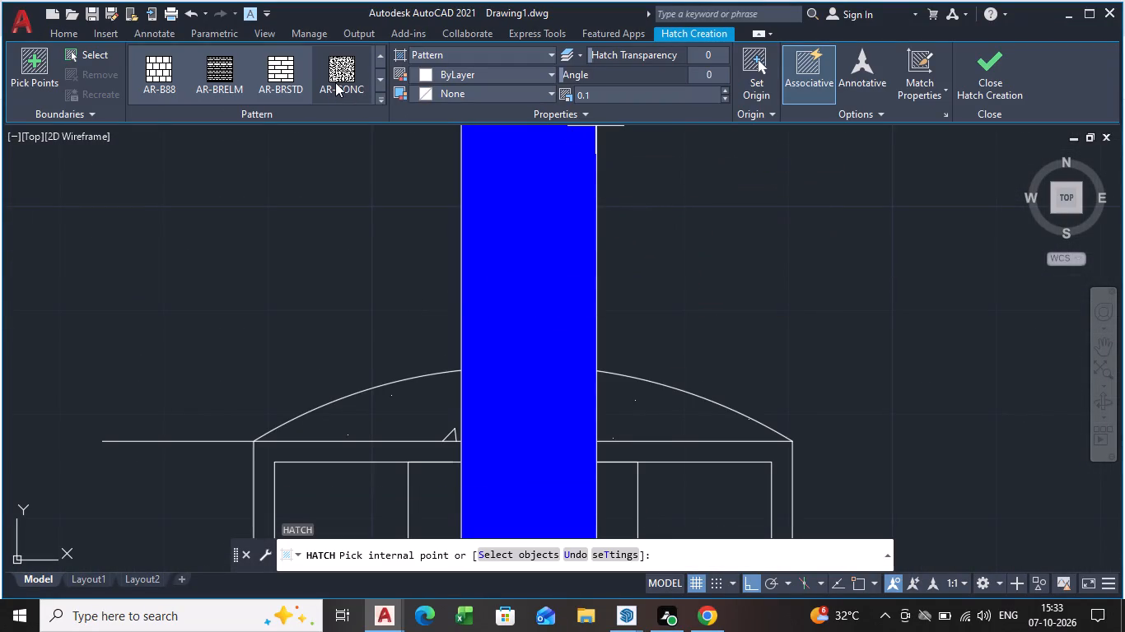
click(380, 102)
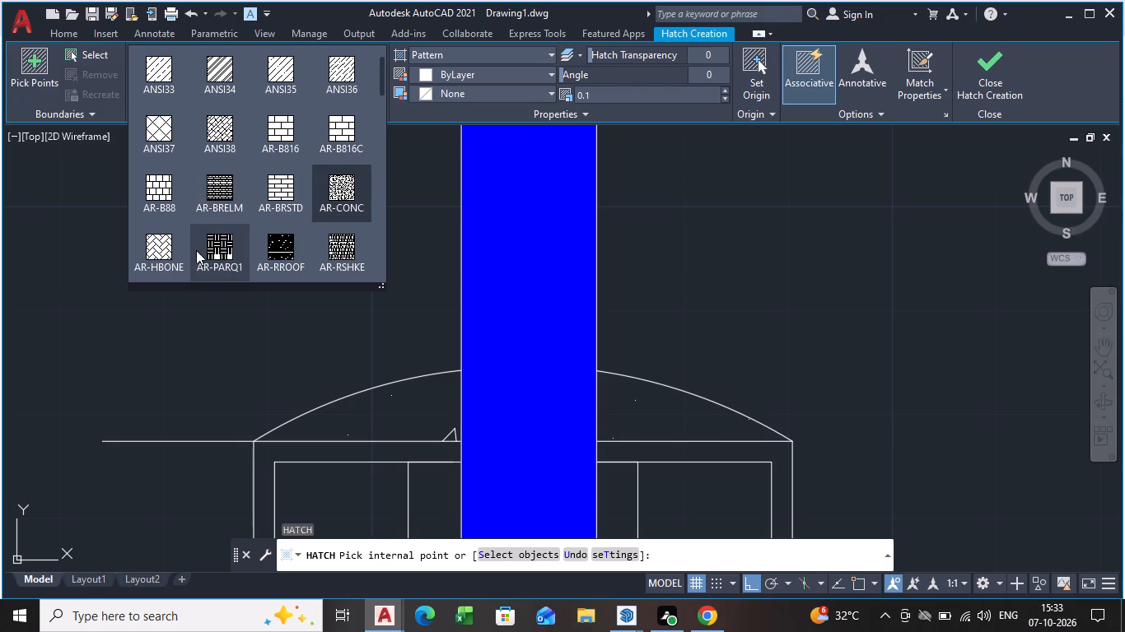
scroll(197, 250, down, 2)
click(220, 197)
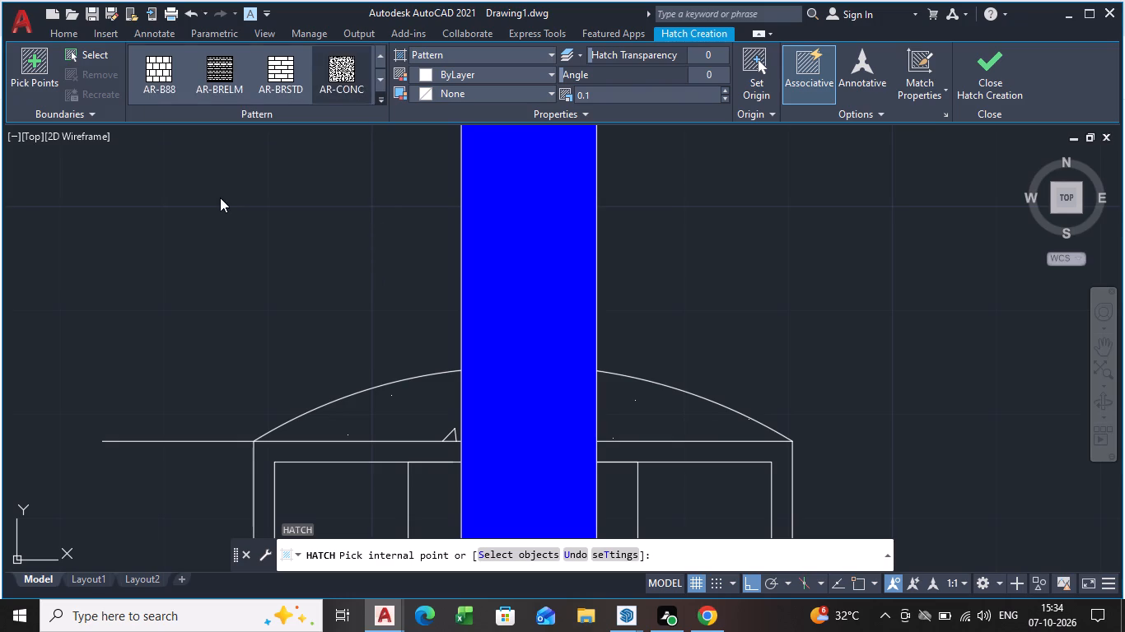
click(166, 86)
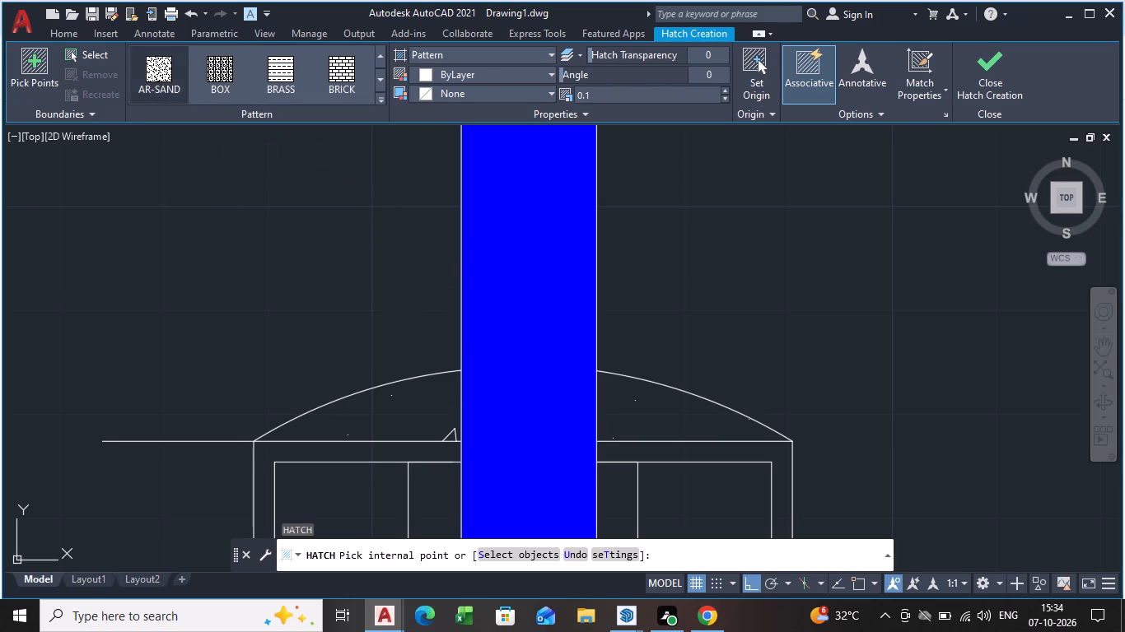
click(408, 411)
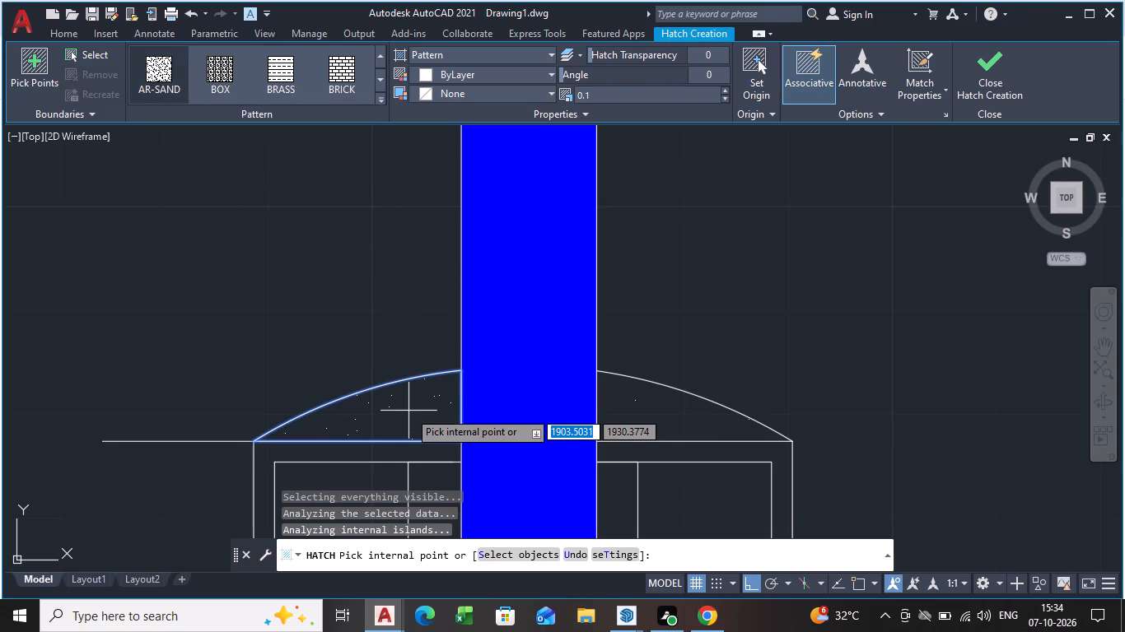
click(643, 422)
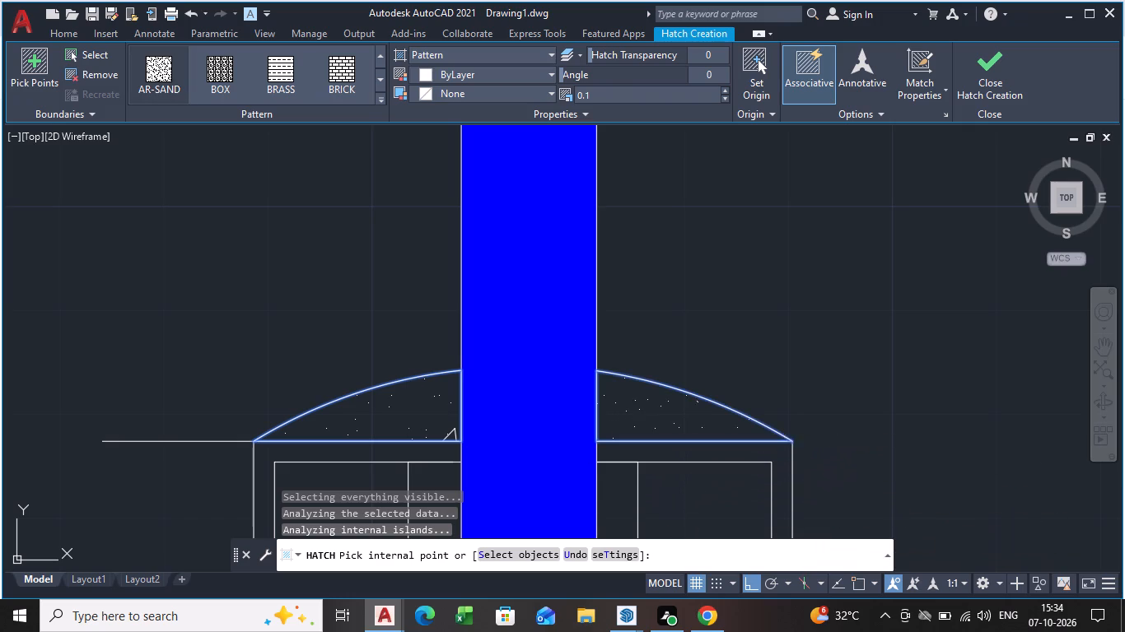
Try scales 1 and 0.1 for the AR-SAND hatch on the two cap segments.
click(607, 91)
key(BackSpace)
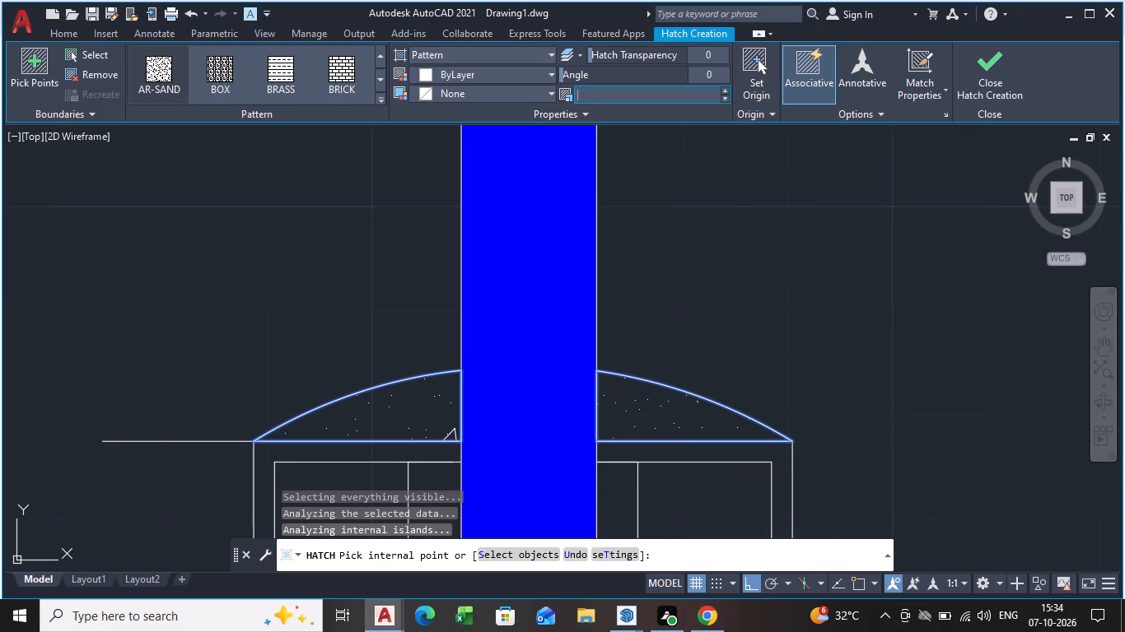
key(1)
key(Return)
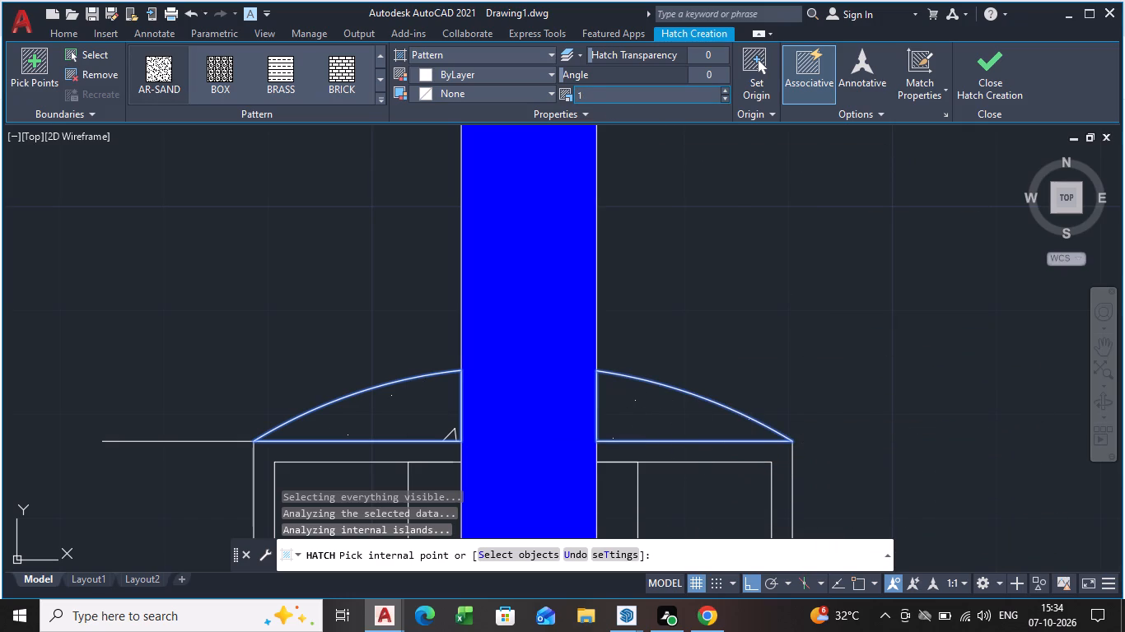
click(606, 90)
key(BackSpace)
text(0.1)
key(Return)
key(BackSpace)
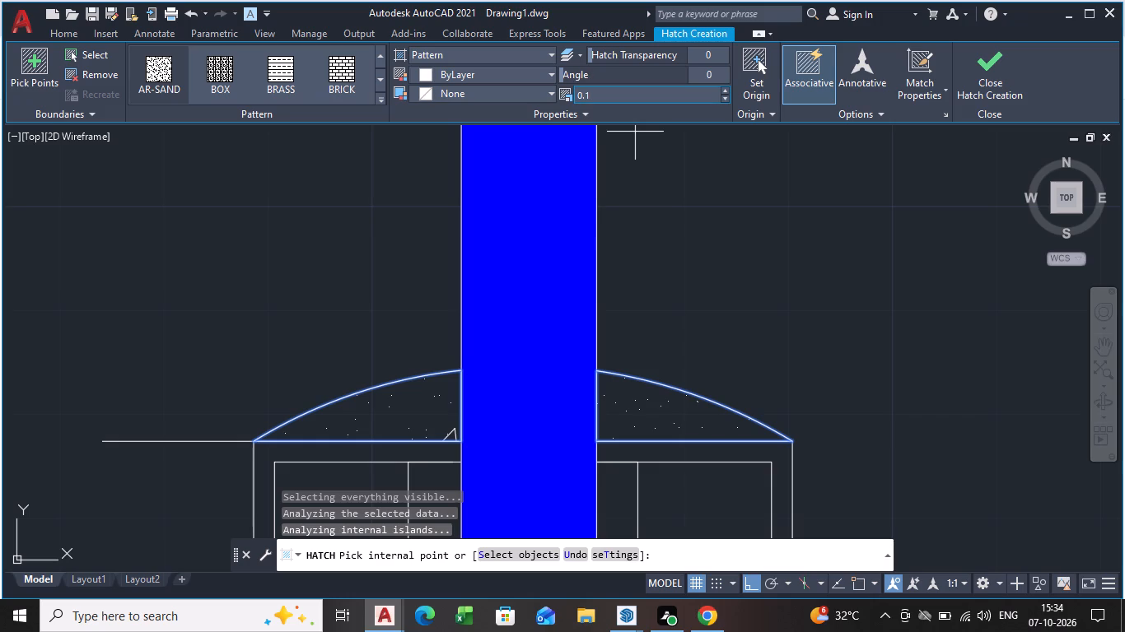
Set the AR-SAND hatch scale to 0.01 and finish the hatch creation.
click(605, 100)
click(606, 95)
key(BackSpace)
text(0.01)
key(Return)
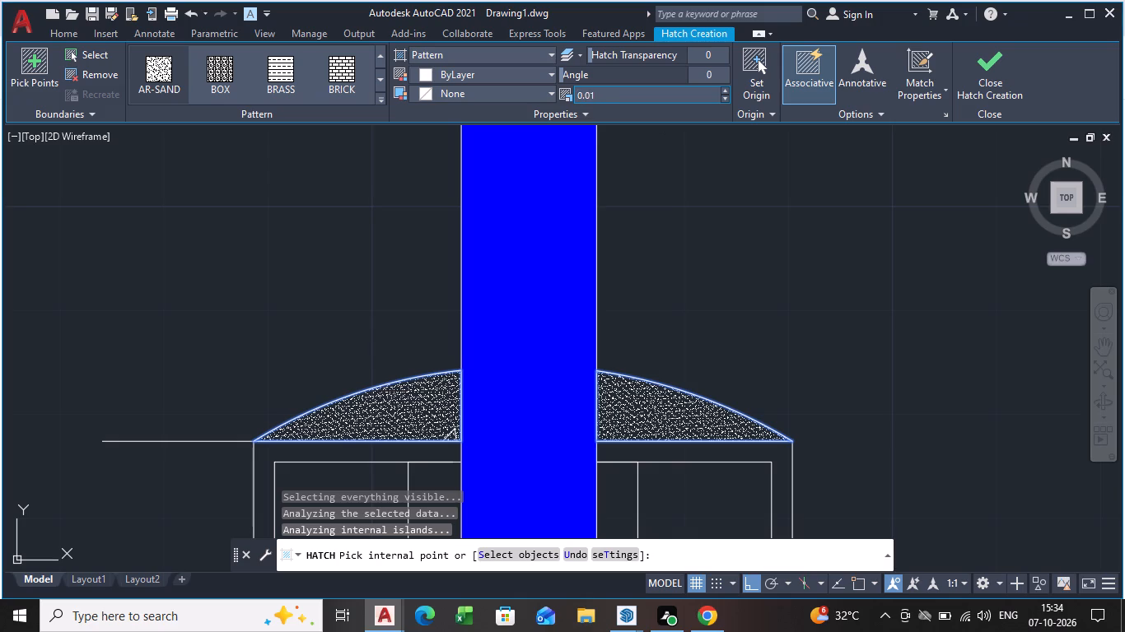
click(996, 60)
Examine the sand-hatched arc cap, the blue upright and the I-beam with its upper flange beneath them.
scroll(763, 448, down, 4)
middle_drag(764, 441, 646, 403)
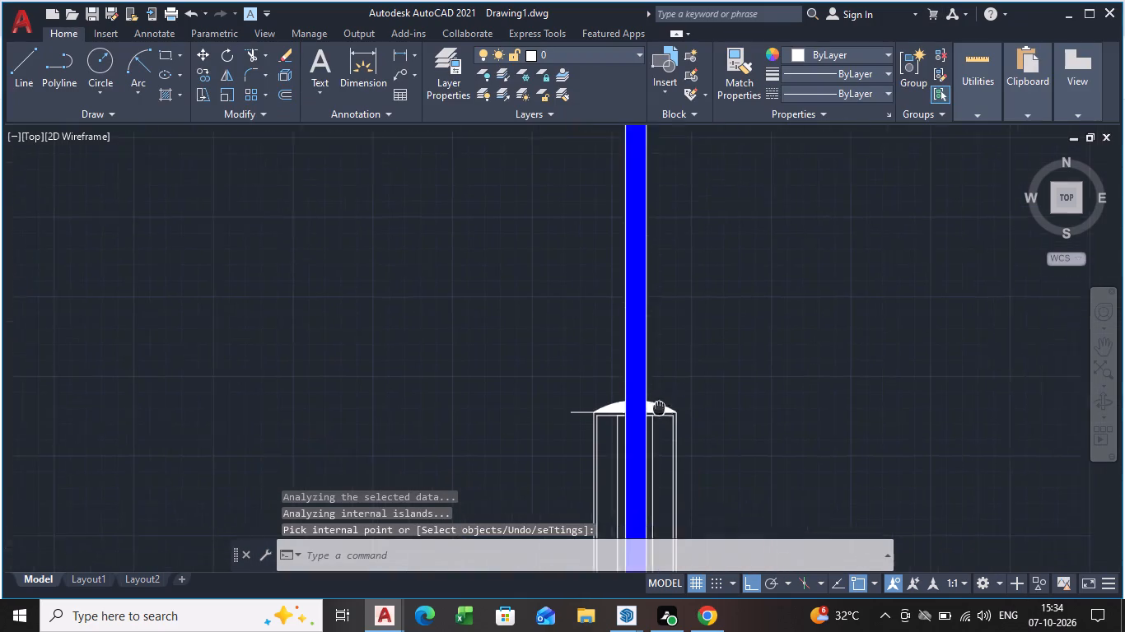
middle_drag(646, 403, 495, 396)
scroll(450, 376, up, 3)
middle_drag(682, 317, 657, 359)
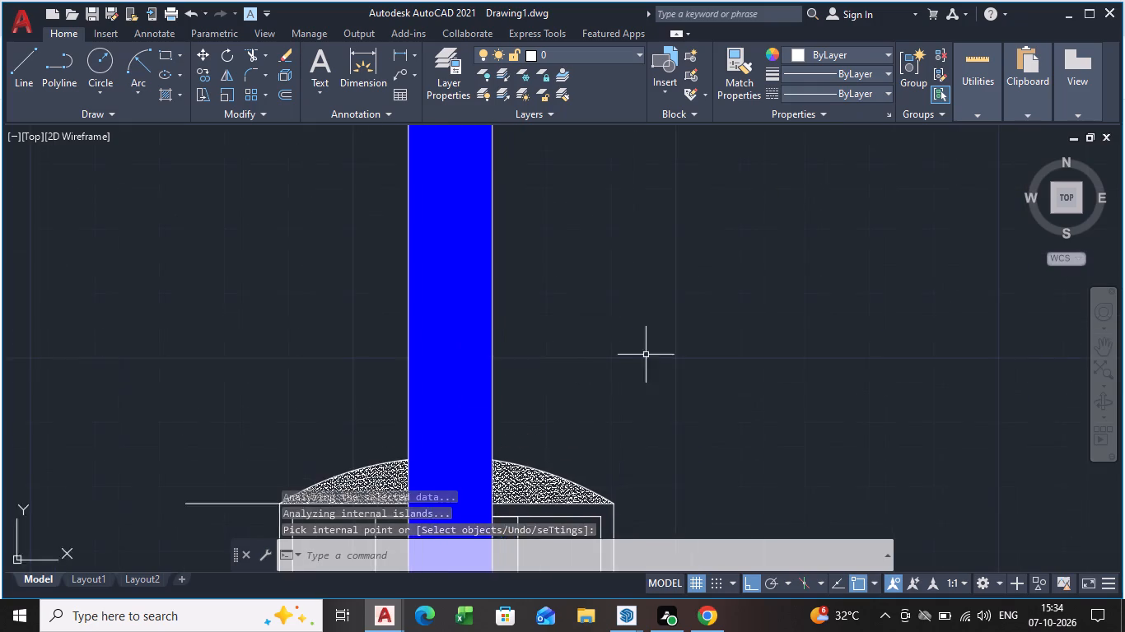
scroll(640, 346, down, 3)
middle_drag(642, 388, 578, 370)
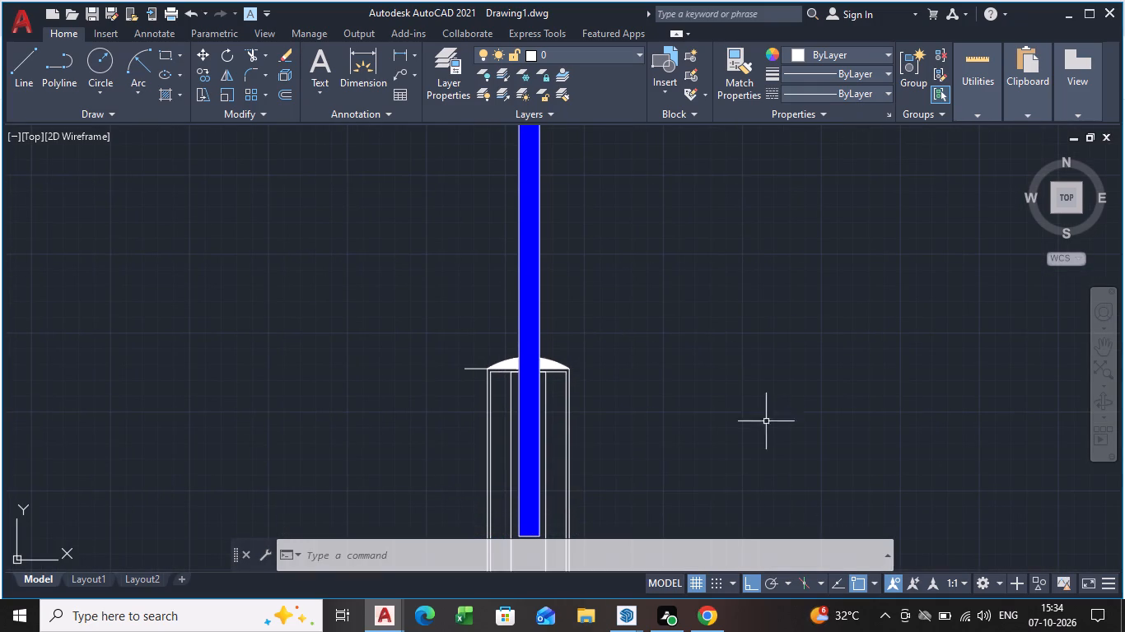
scroll(581, 379, down, 3)
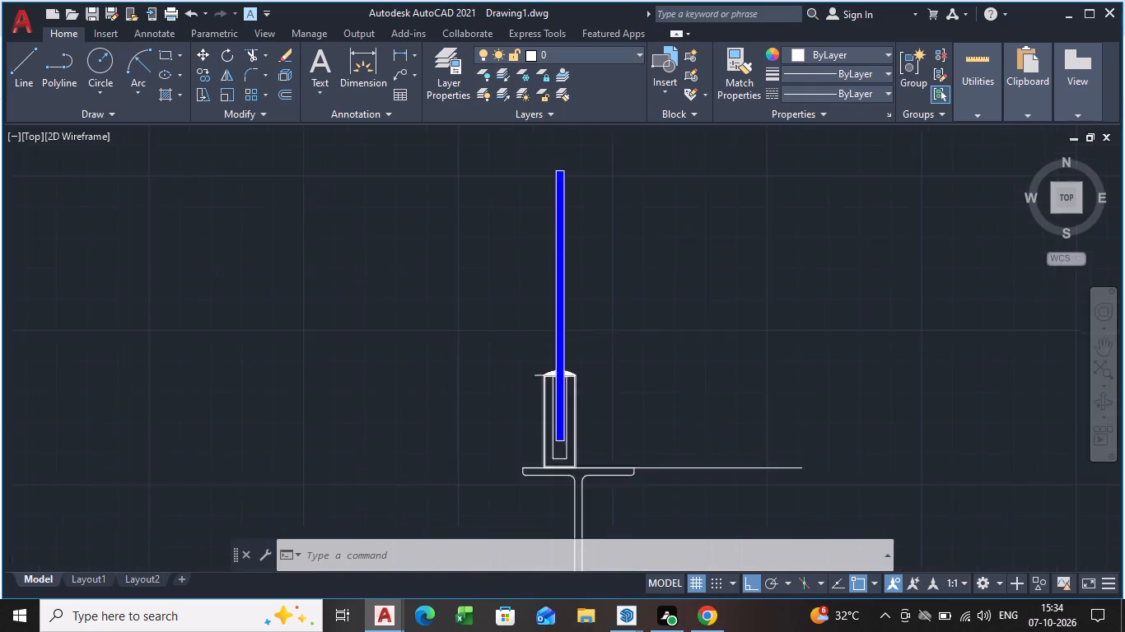
middle_drag(565, 361, 340, 217)
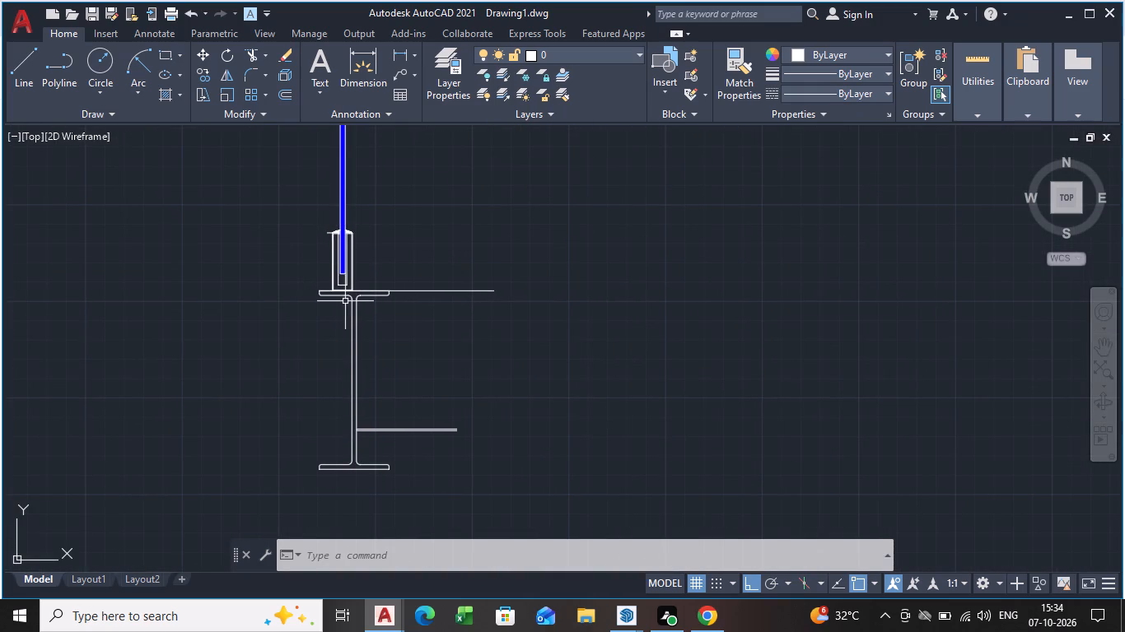
scroll(320, 308, up, 1)
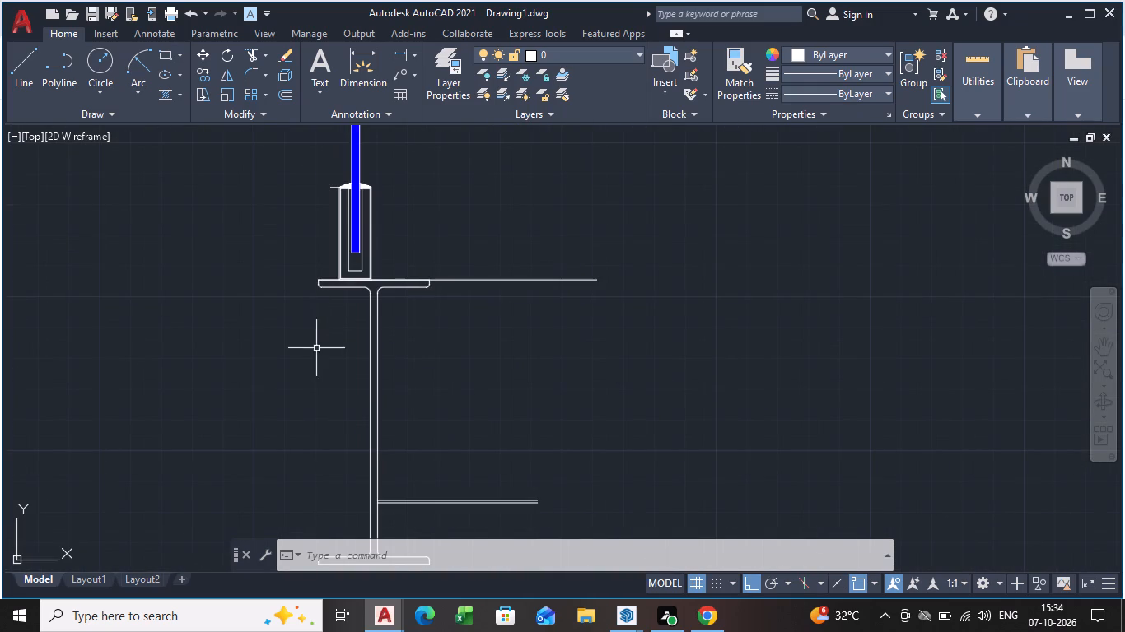
middle_drag(319, 396, 379, 447)
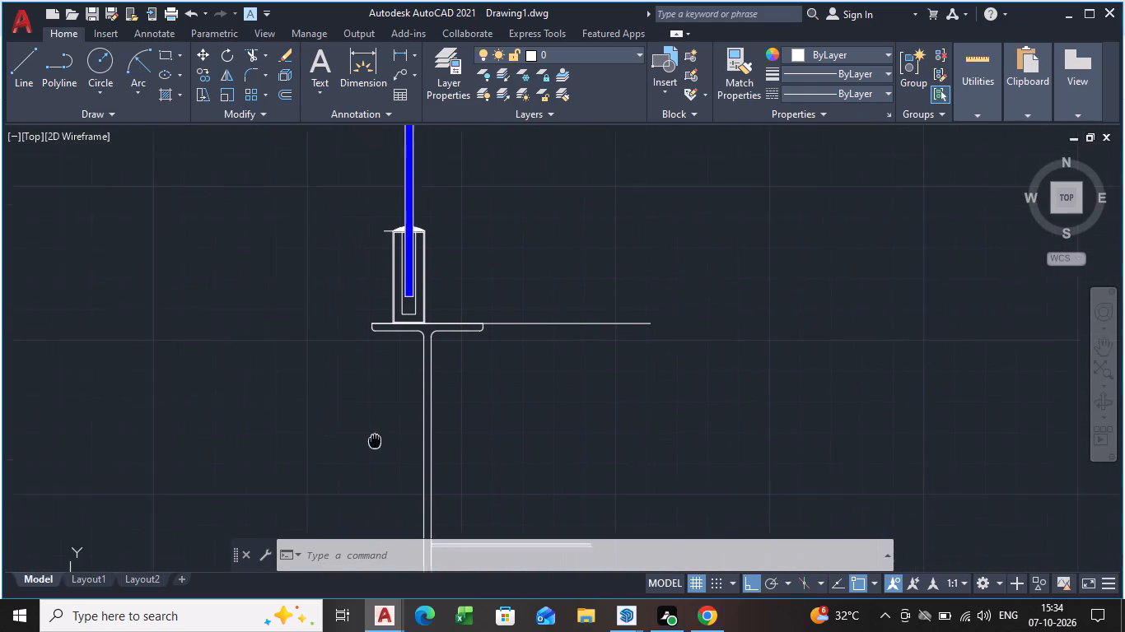
middle_drag(379, 447, 389, 457)
scroll(457, 329, up, 3)
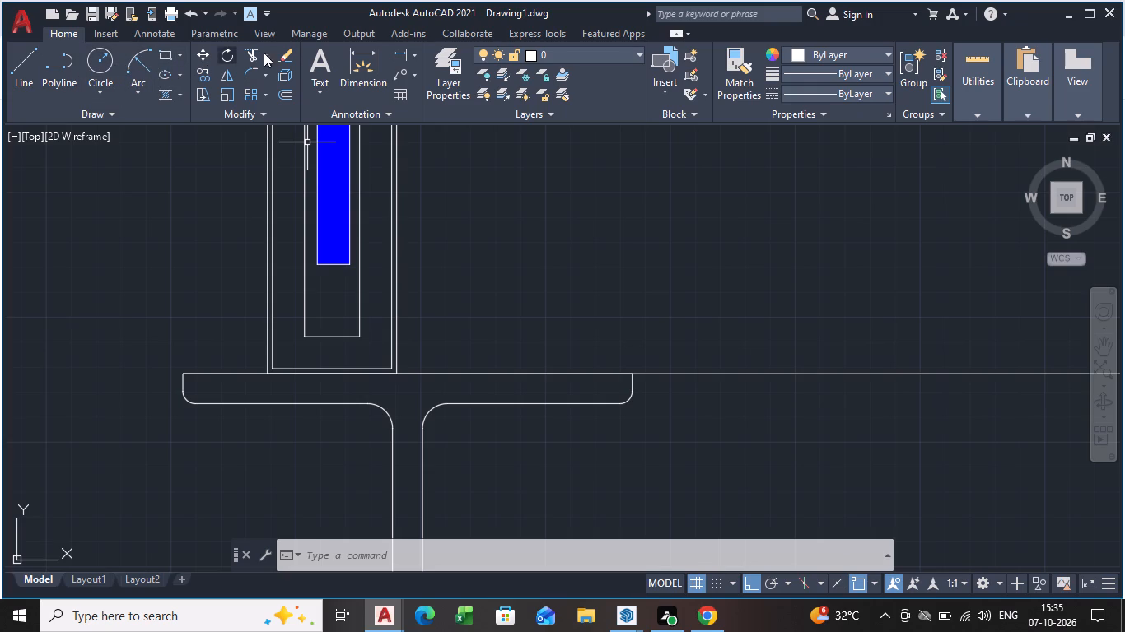
Draw a thin horizontal rectangle about 3 units high, extending right from the outer rectangle's right edge above the I-beam's upper flange.
click(158, 53)
scroll(413, 330, up, 3)
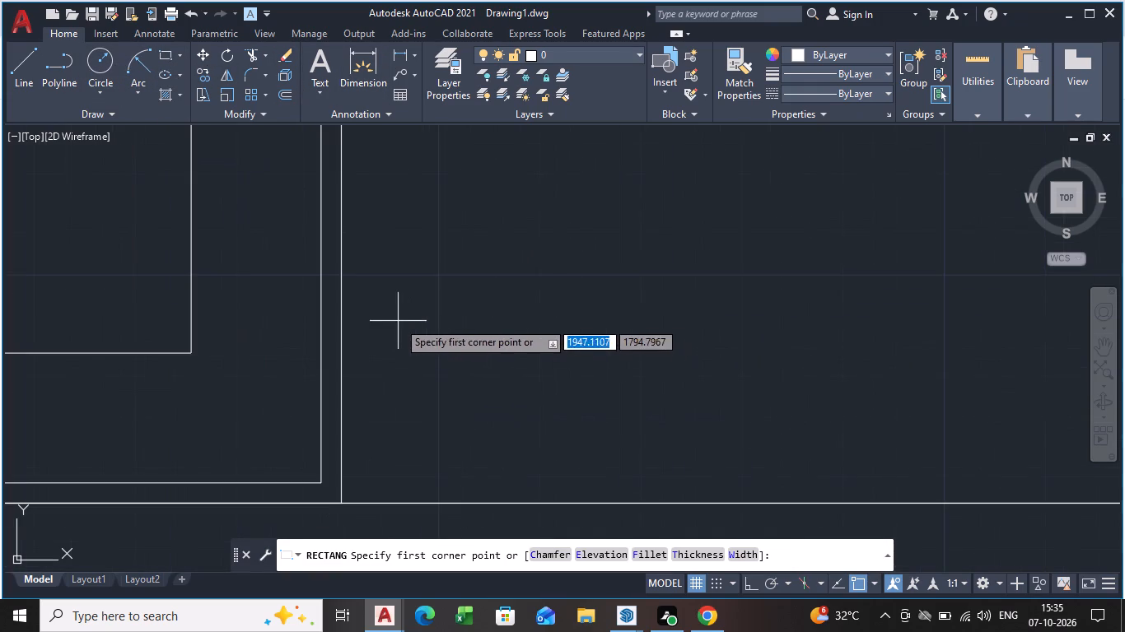
click(341, 289)
scroll(572, 314, down, 3)
middle_drag(635, 331, 567, 370)
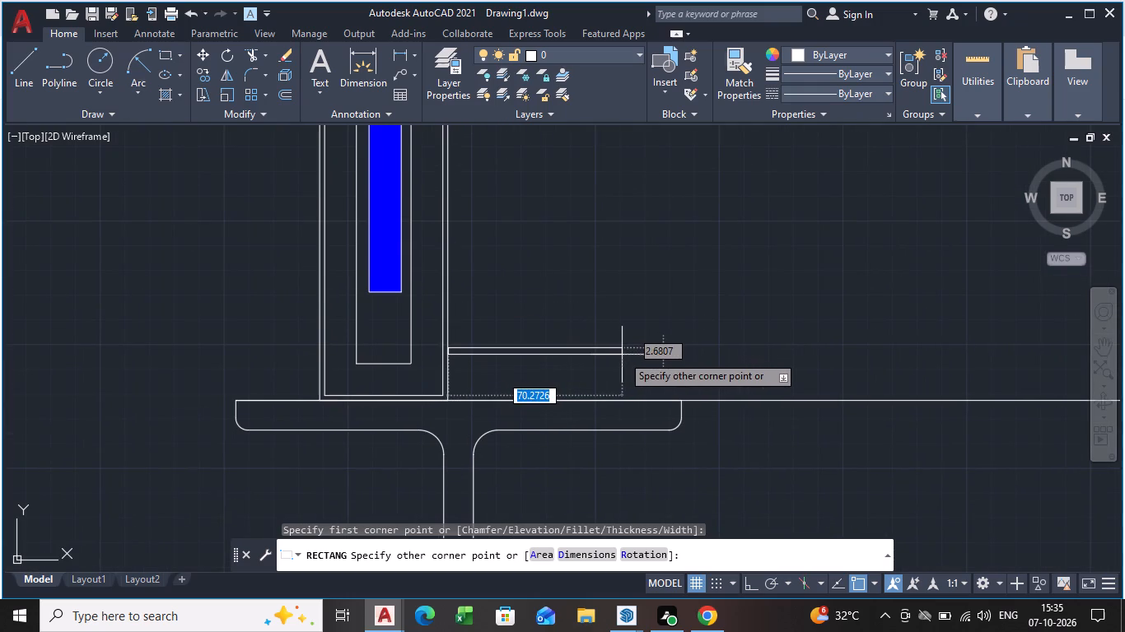
scroll(664, 365, up, 2)
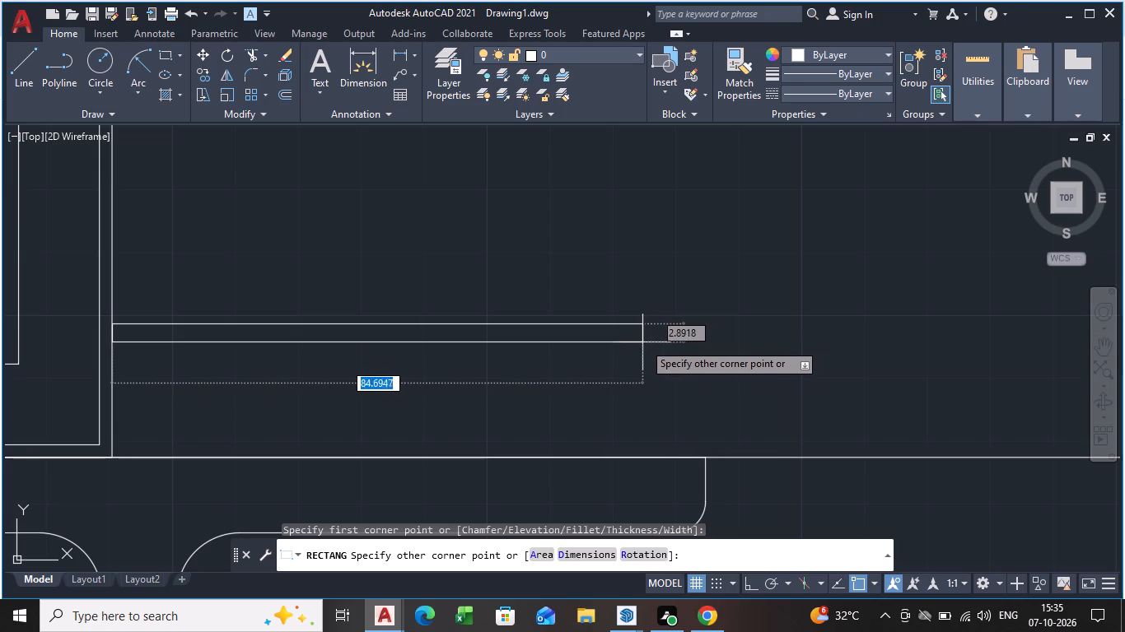
click(595, 345)
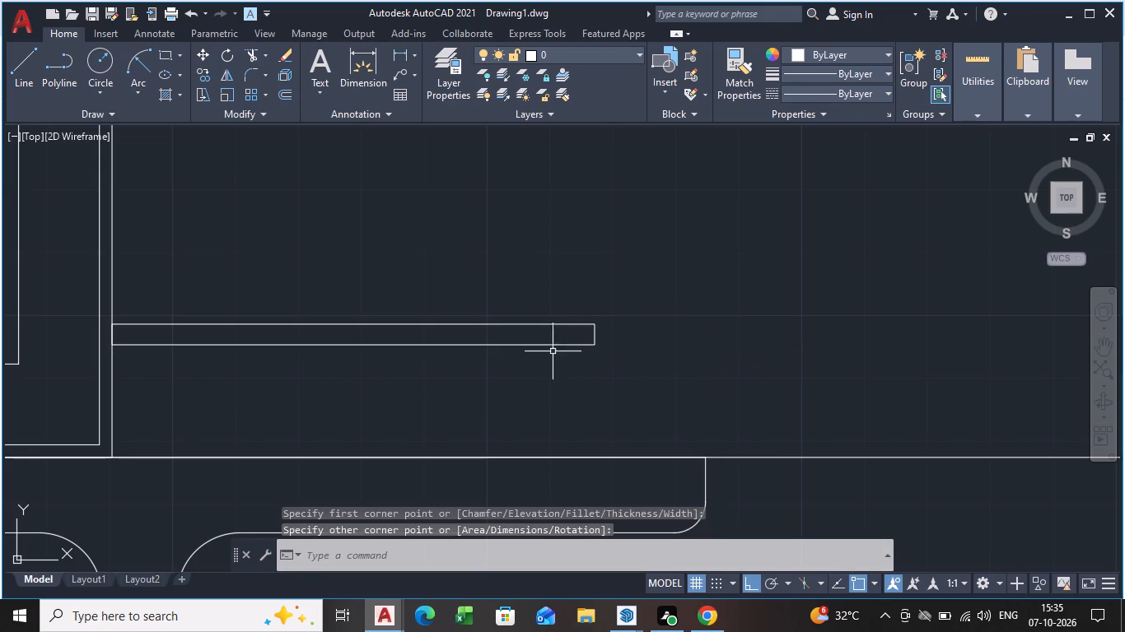
Copy the thin rectangle about 45.6 units to the right with Ortho off, placing the copy just above the original.
click(453, 324)
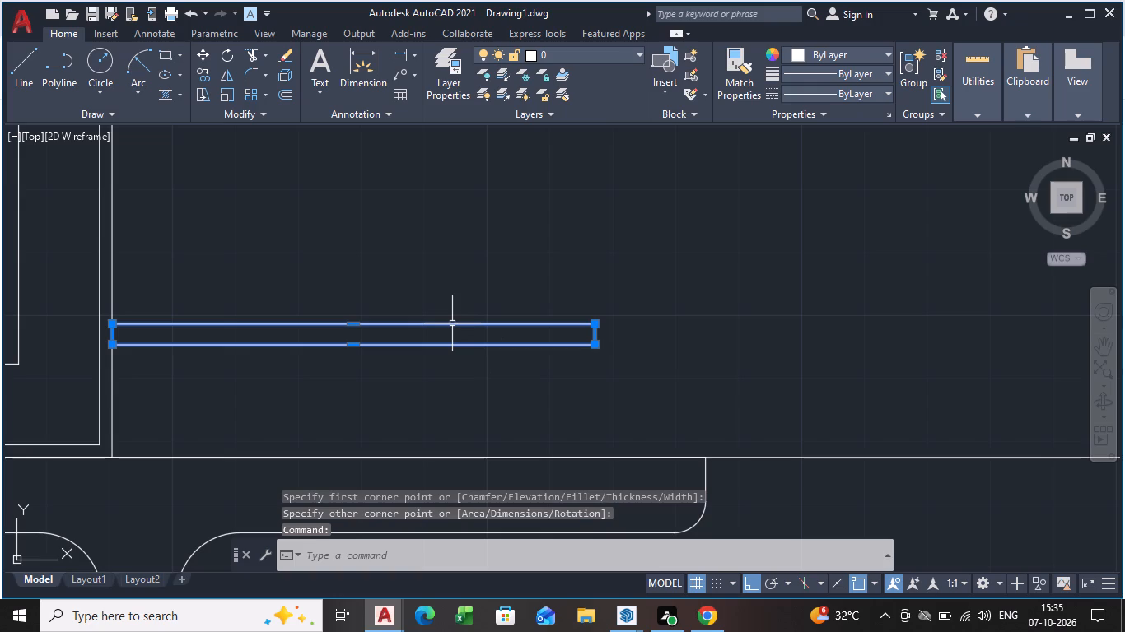
text(CO)
key(Return)
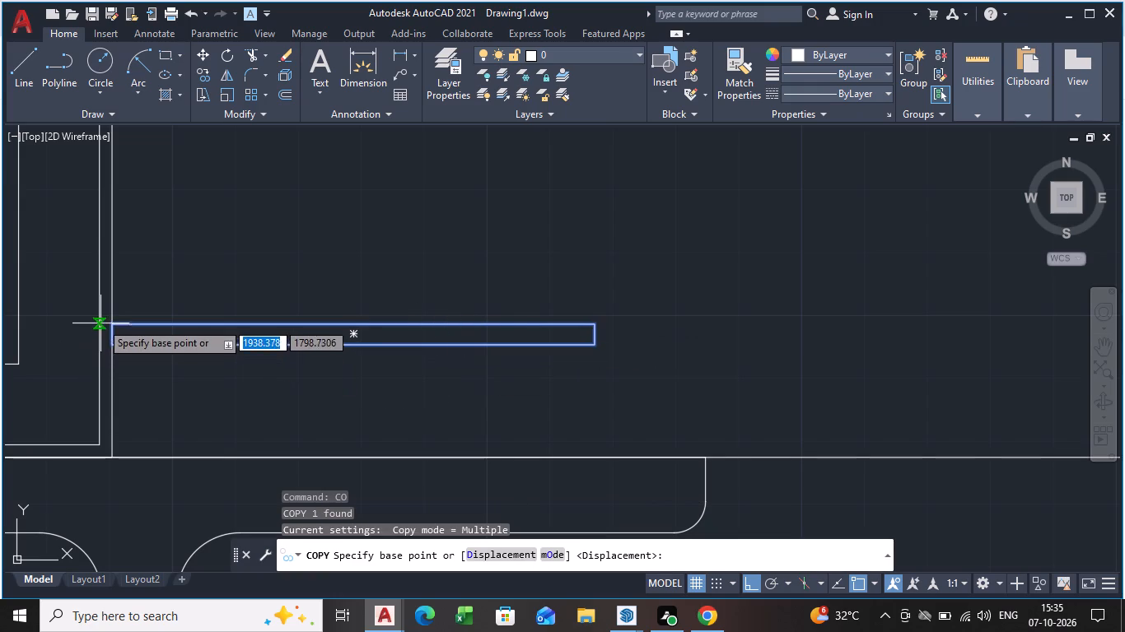
click(113, 327)
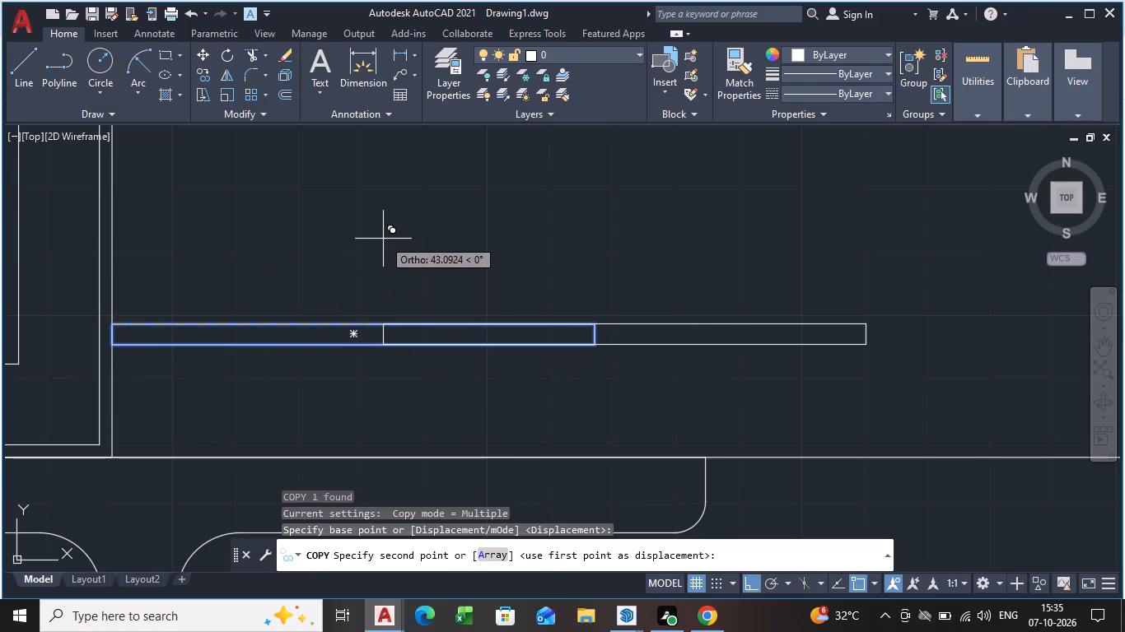
key(ctrl+F8)
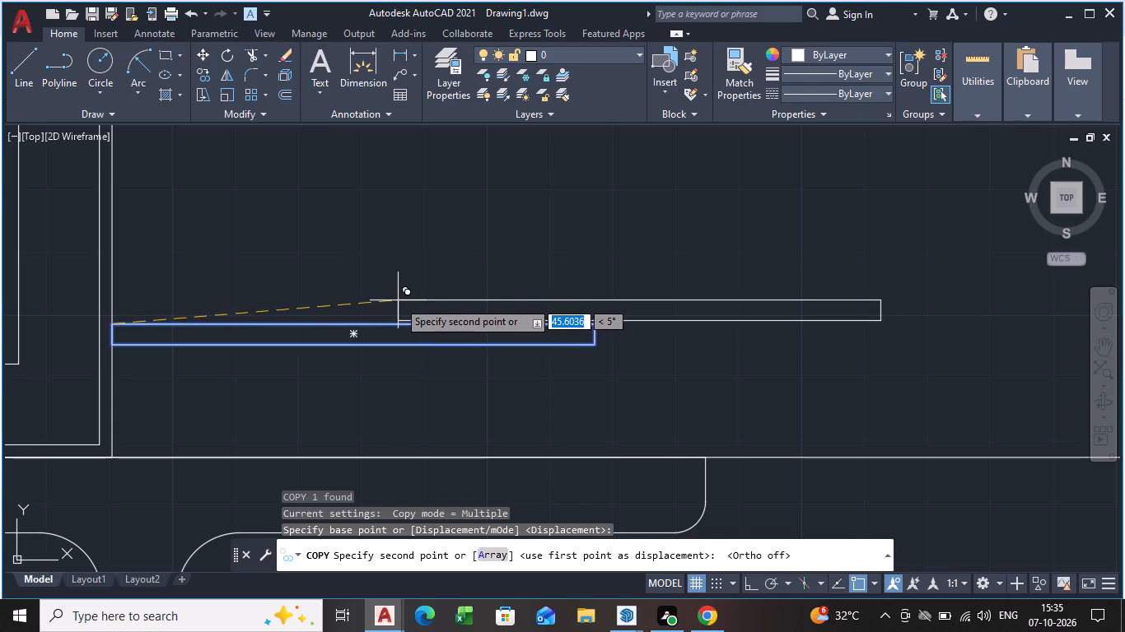
click(398, 303)
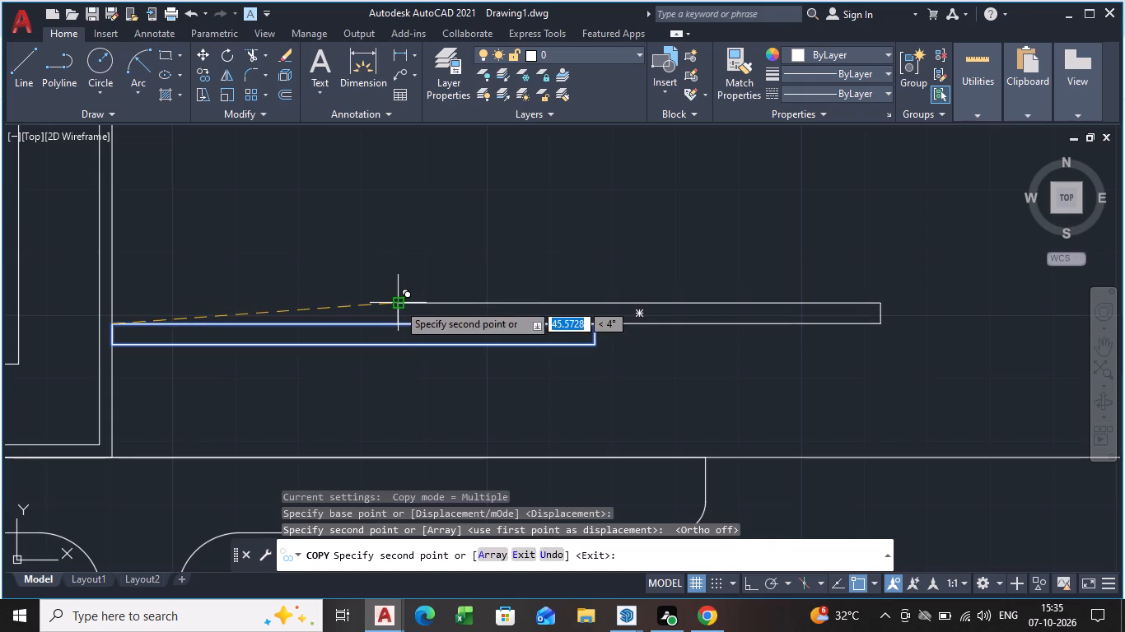
key(Escape)
Move the copied rectangle down so its lower-left corner rests on the top edge of the original thin rectangle.
scroll(425, 323, up, 5)
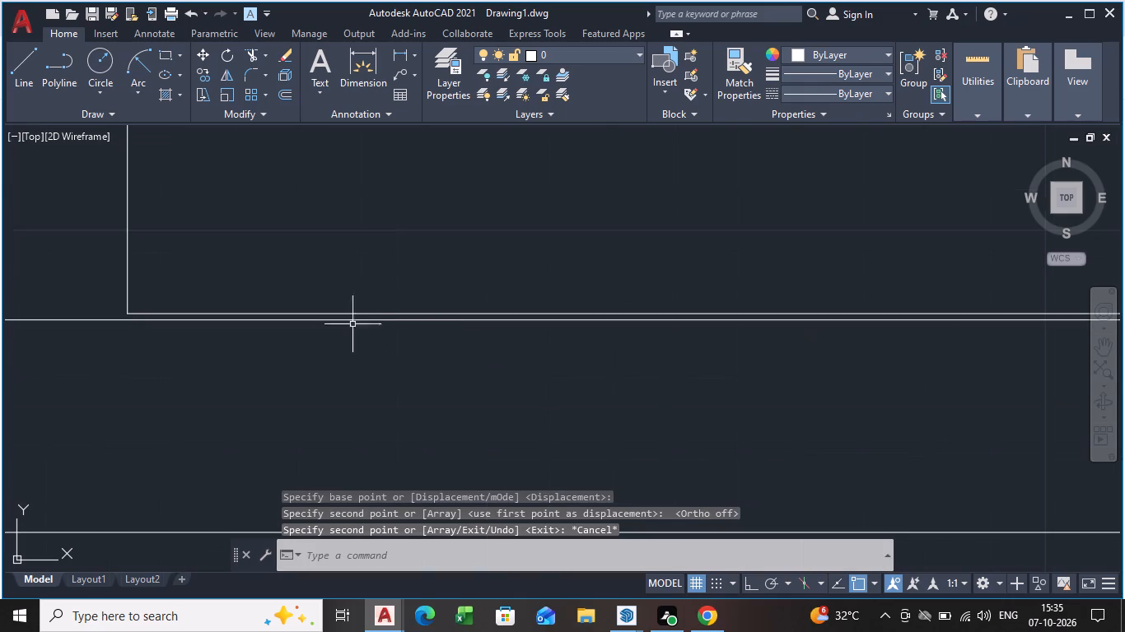
click(340, 314)
key(m)
key(Return)
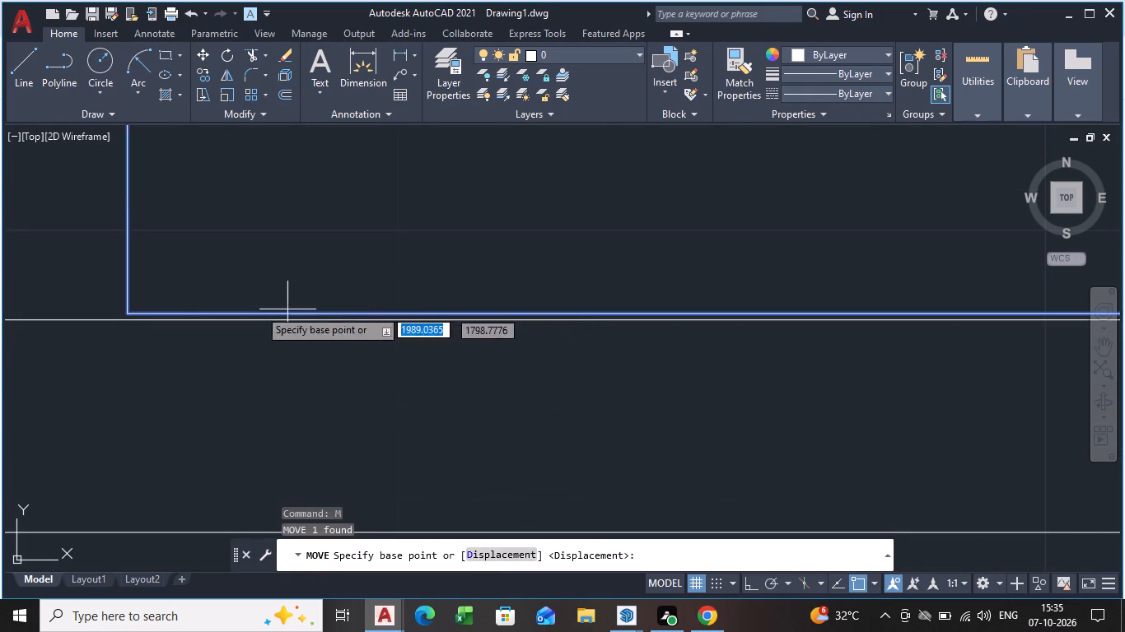
click(124, 313)
click(124, 322)
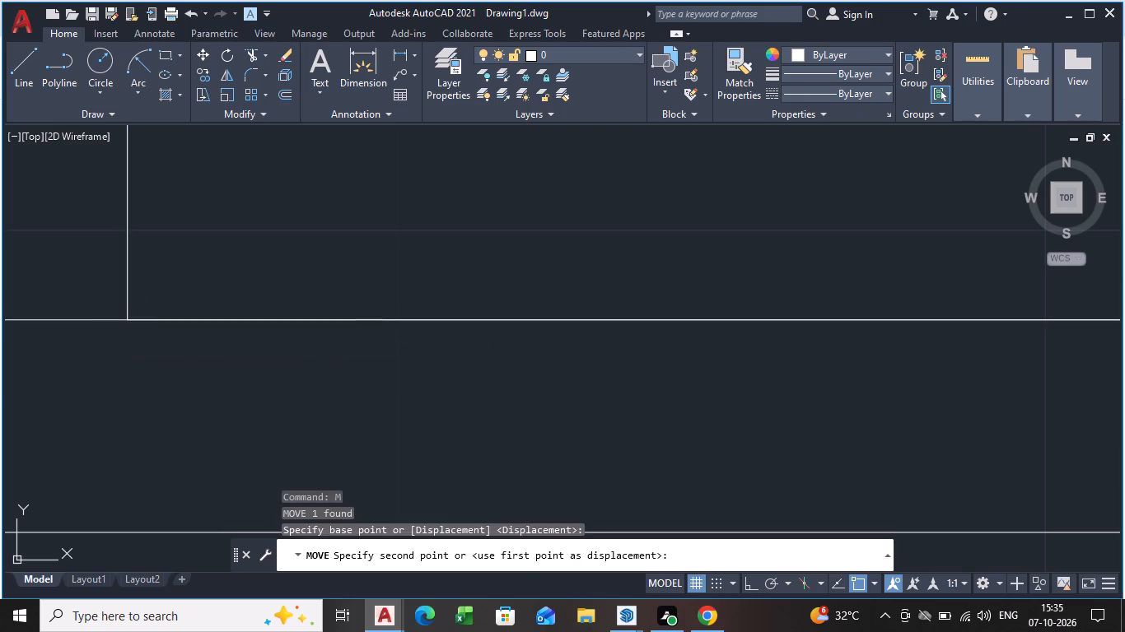
Undo the move, the copy and the original thin rectangle drawn above the I-beam's upper flange.
scroll(160, 358, down, 5)
scroll(250, 405, down, 4)
key(Escape)
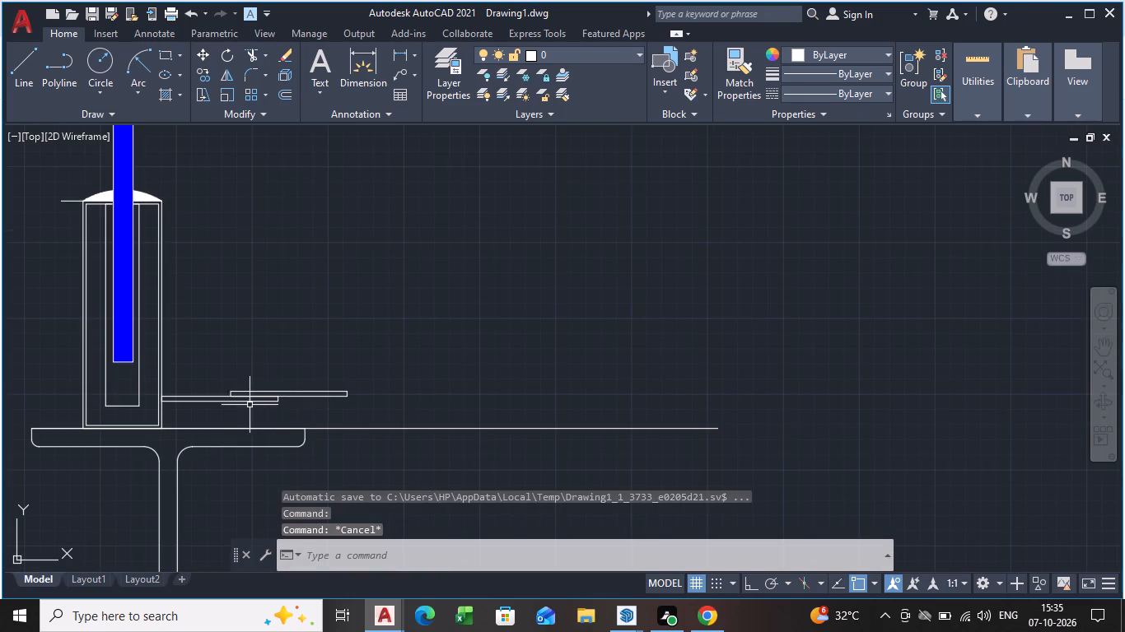
scroll(247, 405, up, 1)
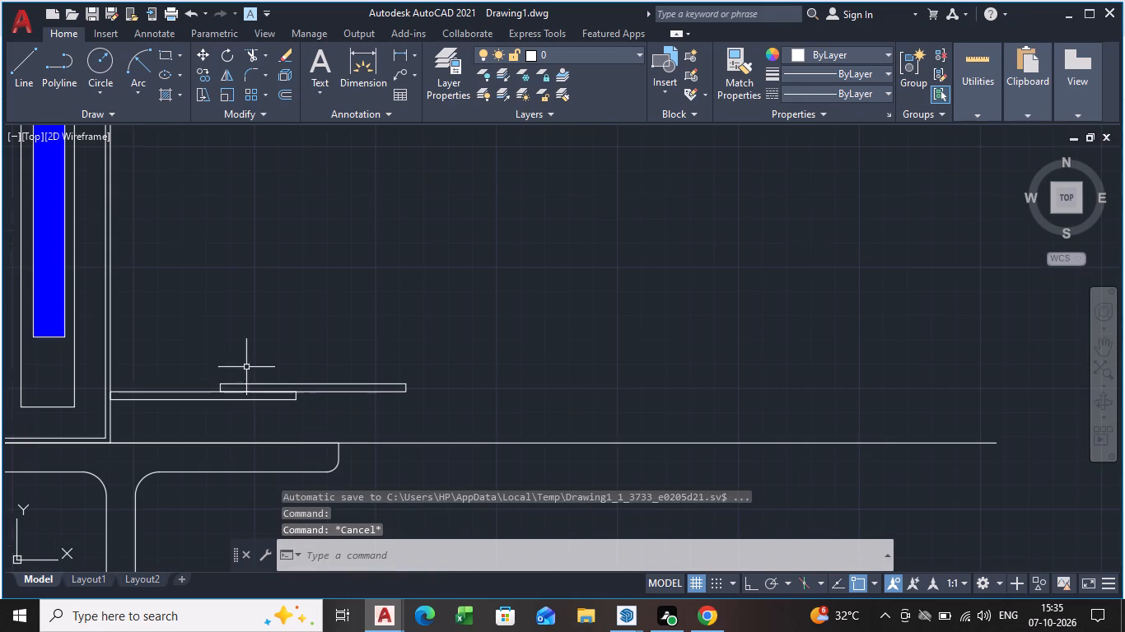
scroll(177, 293, down, 3)
middle_drag(218, 362, 251, 235)
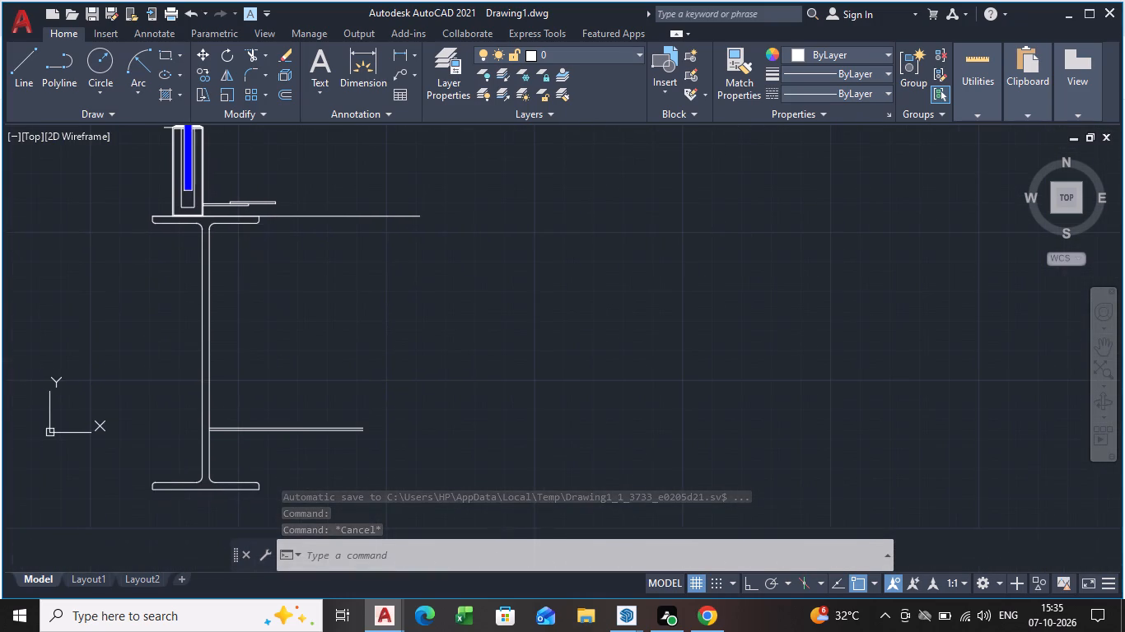
scroll(236, 220, up, 3)
middle_drag(228, 224, 223, 344)
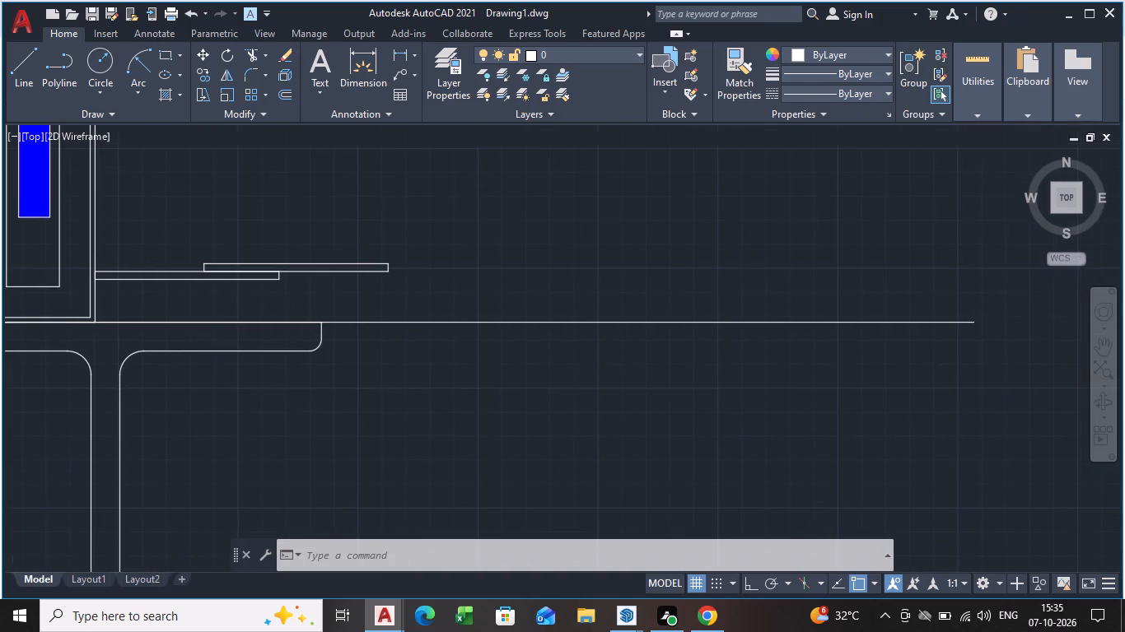
key(ctrl+z)
key(ctrl+z)
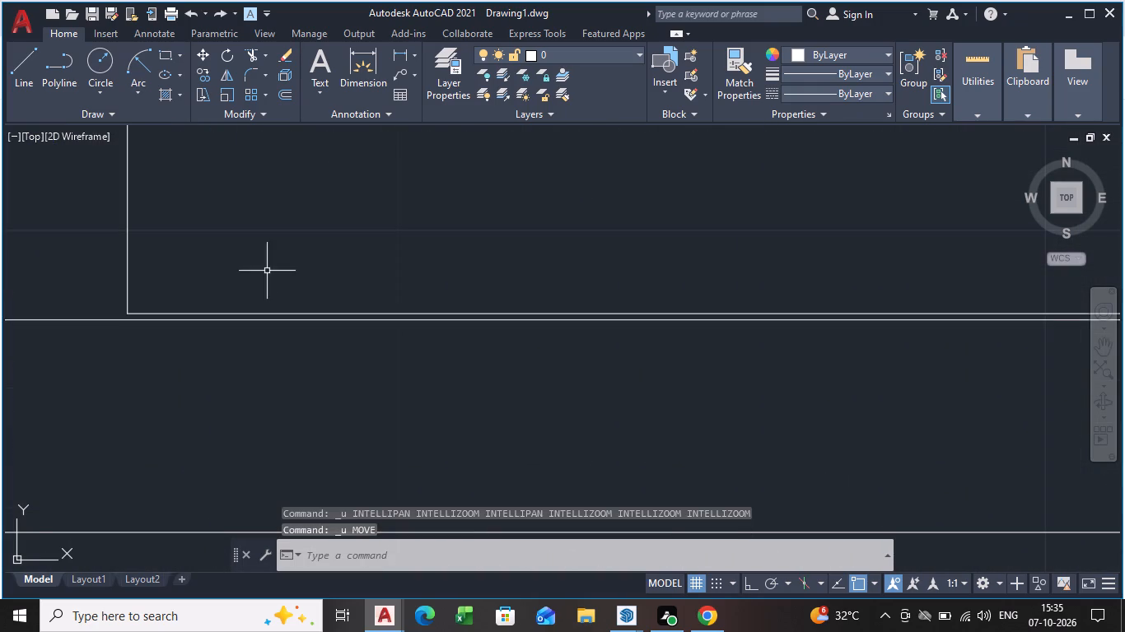
key(ctrl+z)
key(ctrl+z)
key(ctrl+z)
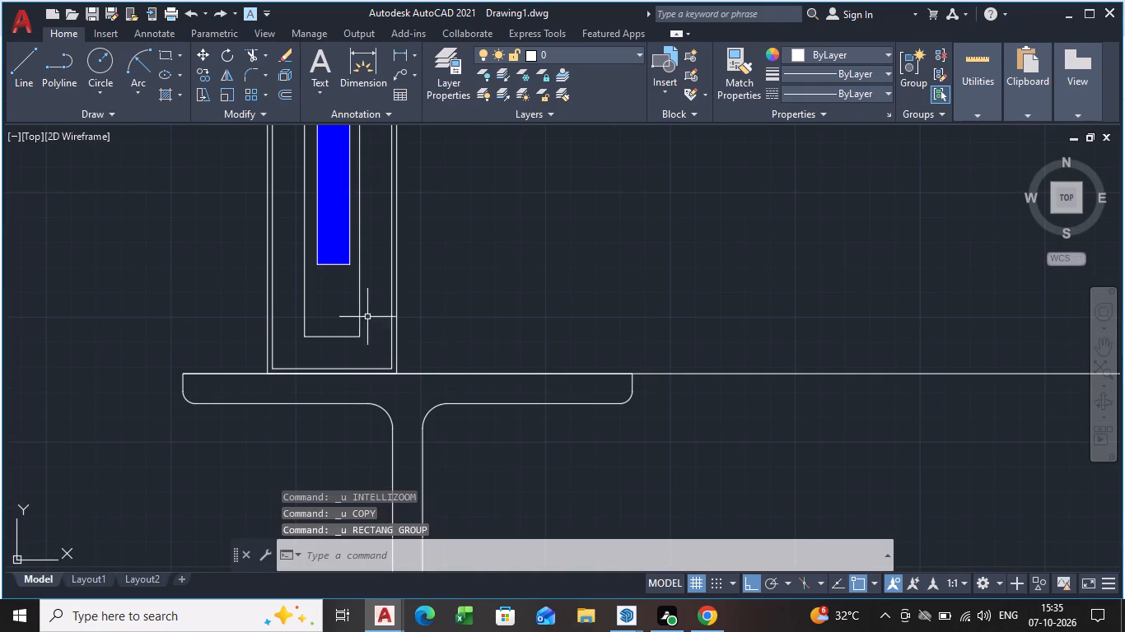
Draw a horizontal rectangle about 245 by 9.9 units, extending right from the outer rectangle's right edge above the I-beam's upper flange.
text(REC)
key(Return)
scroll(422, 287, up, 2)
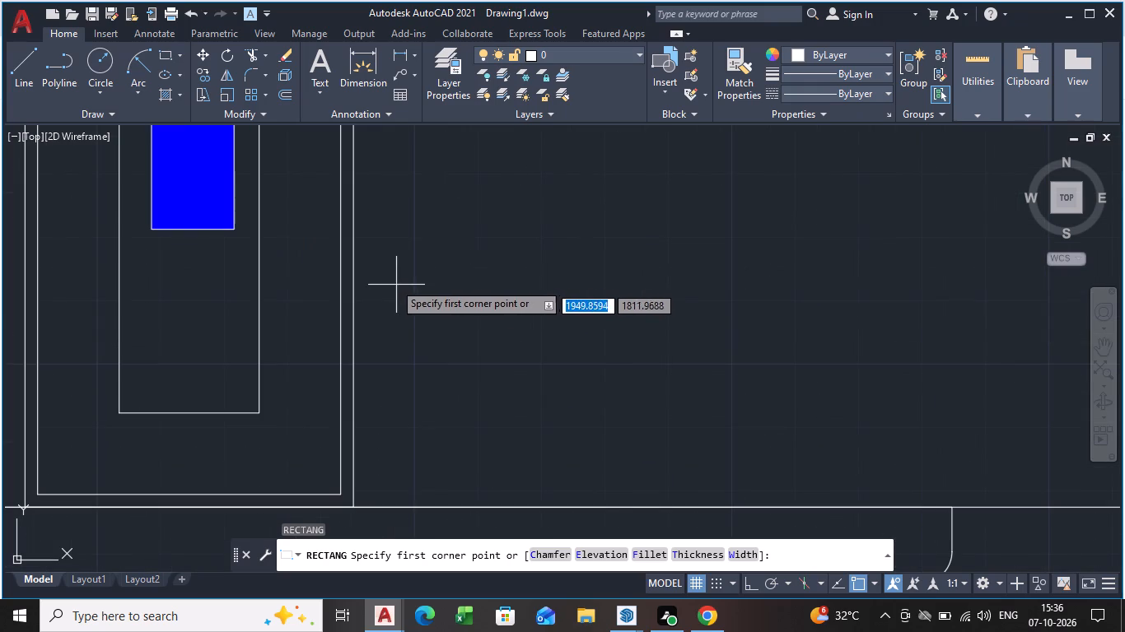
click(353, 249)
scroll(797, 300, down, 4)
middle_drag(795, 300, 524, 332)
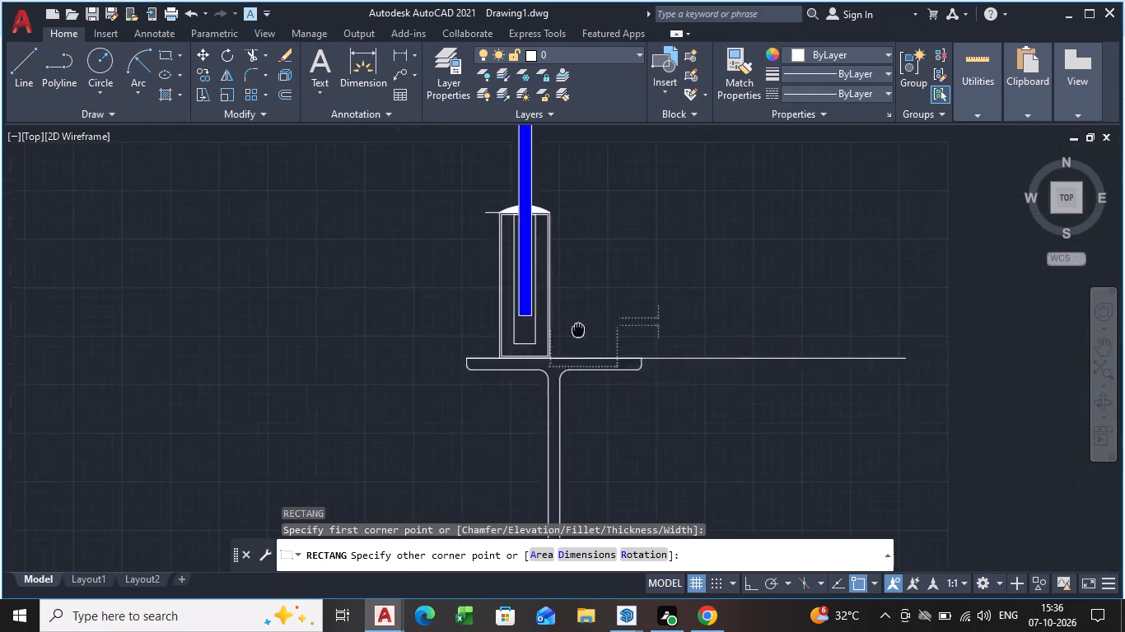
middle_drag(524, 332, 474, 338)
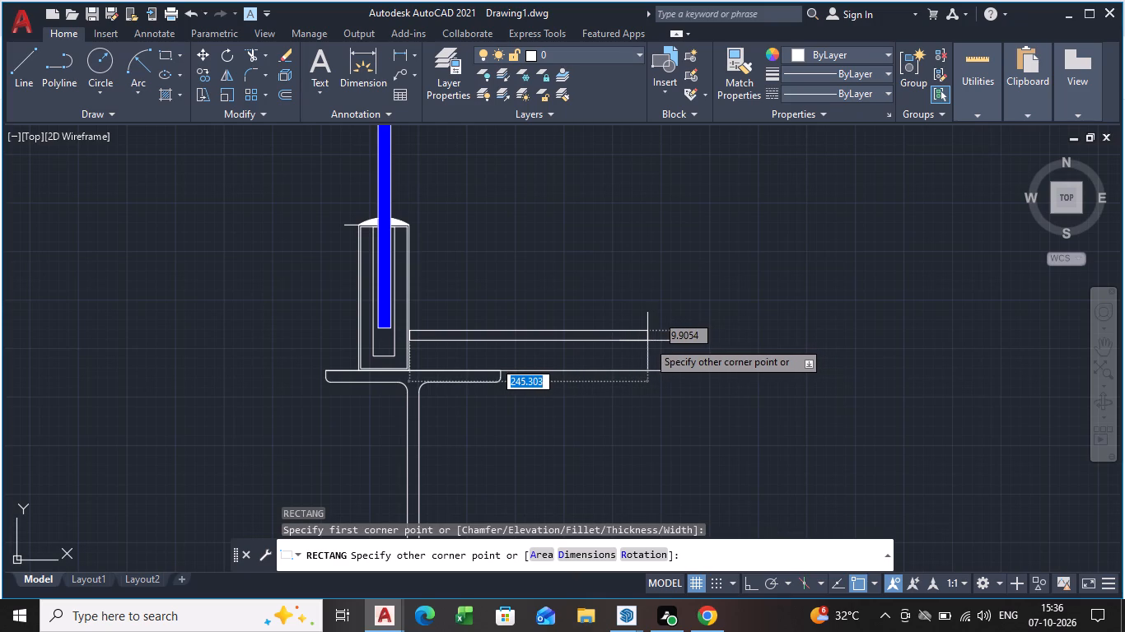
click(648, 341)
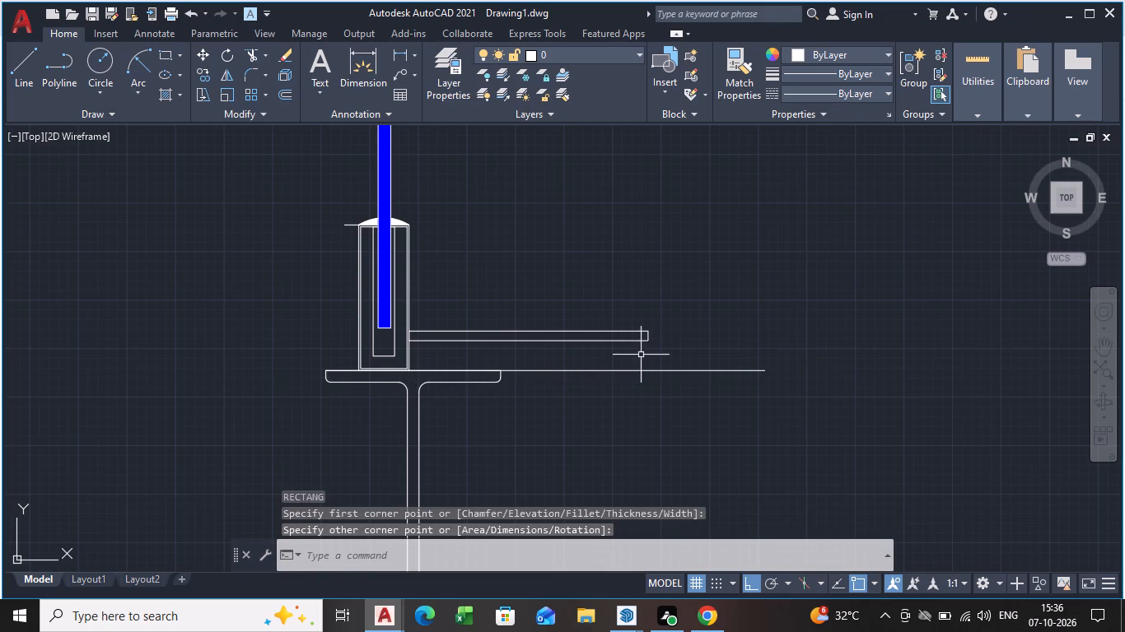
Stretch the new horizontal rectangle's top edge slightly upward from its midpoint to thicken the plate.
scroll(502, 381, down, 3)
middle_drag(538, 409, 434, 301)
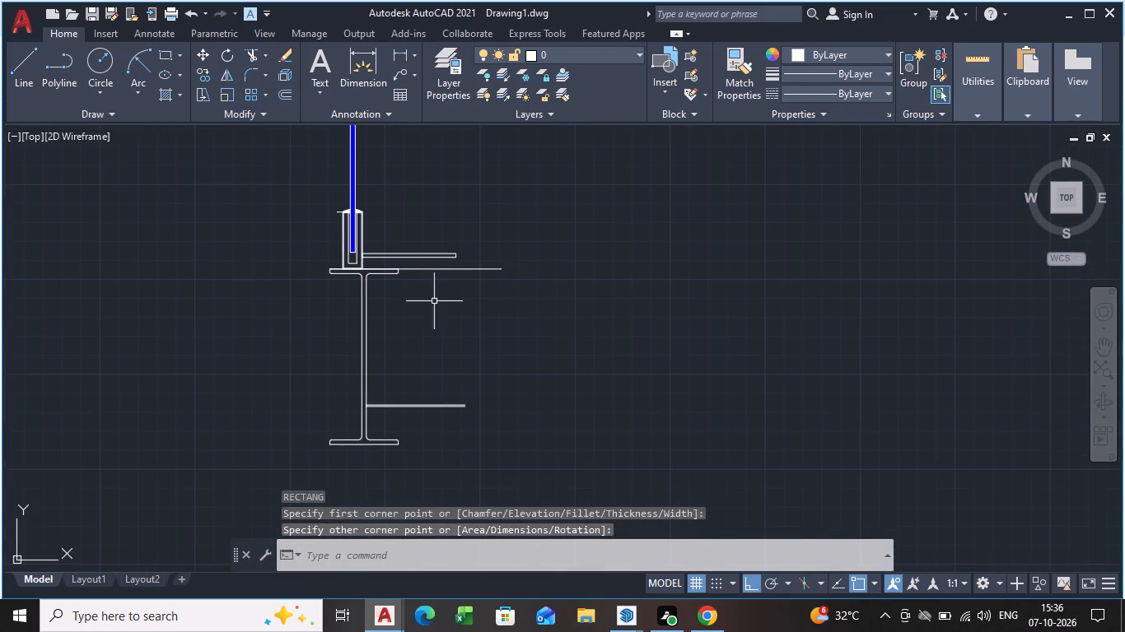
scroll(397, 263, up, 2)
middle_drag(305, 280, 305, 348)
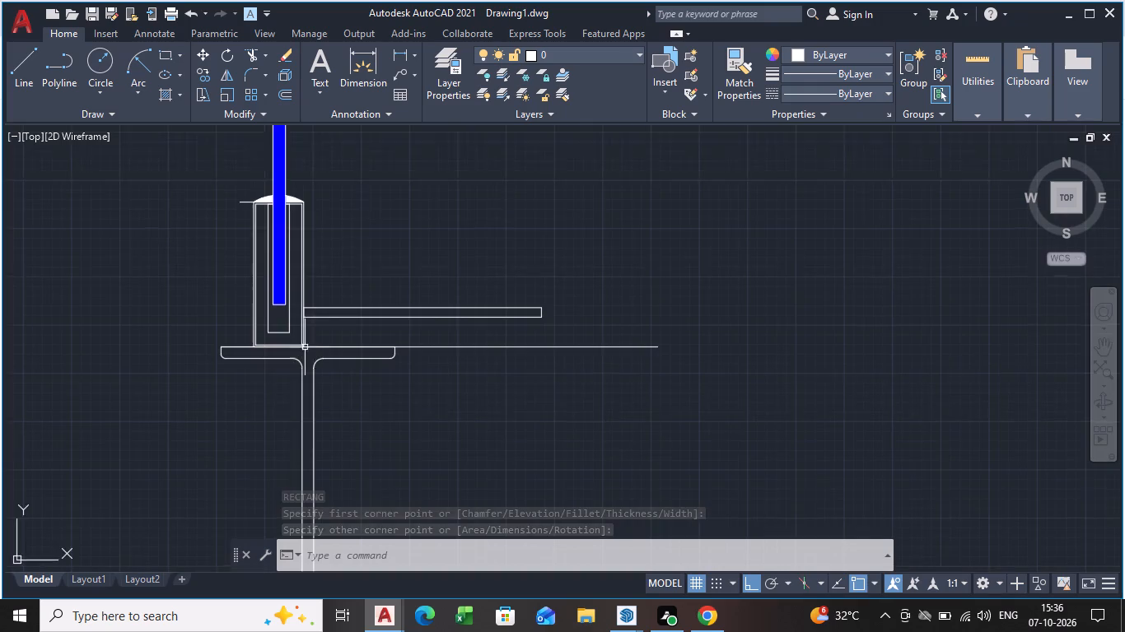
scroll(310, 314, up, 5)
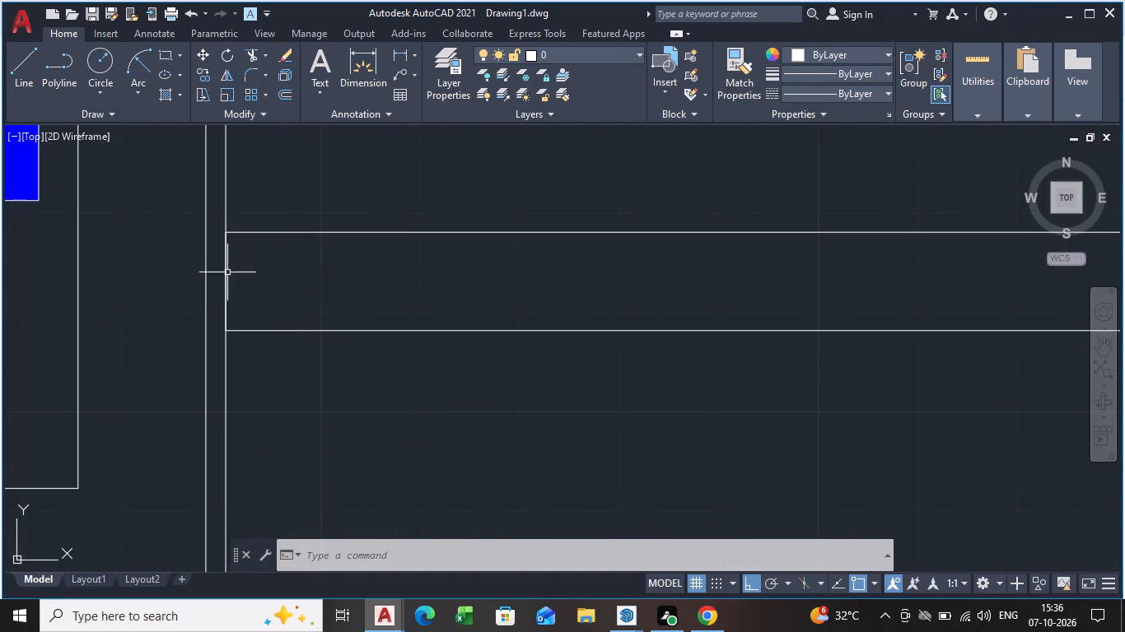
scroll(229, 272, up, 5)
scroll(220, 295, down, 4)
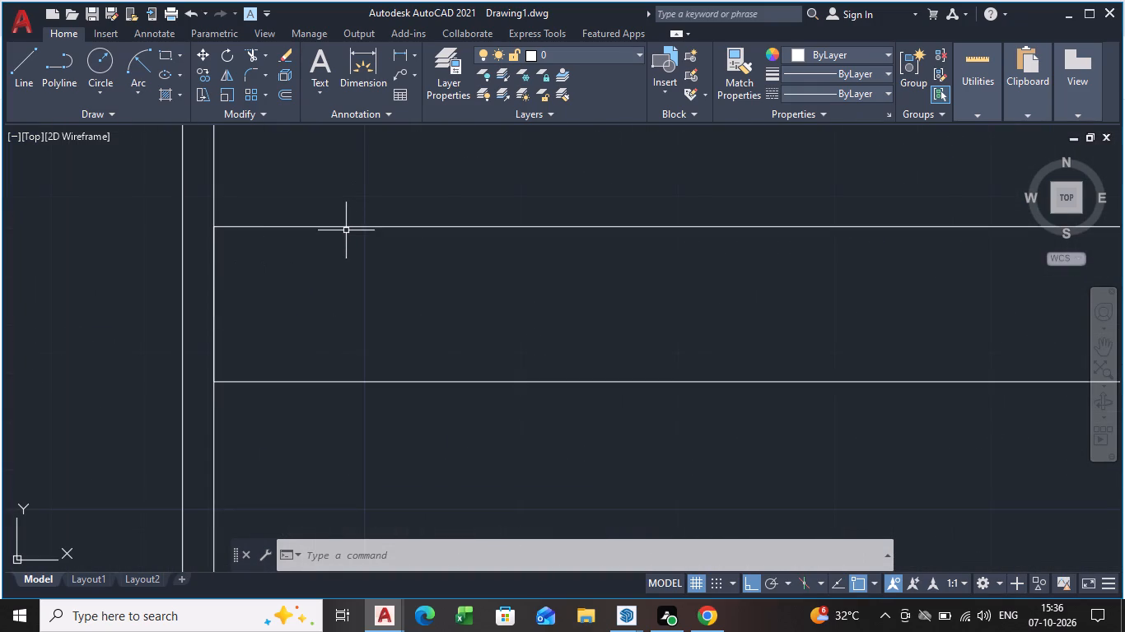
click(346, 225)
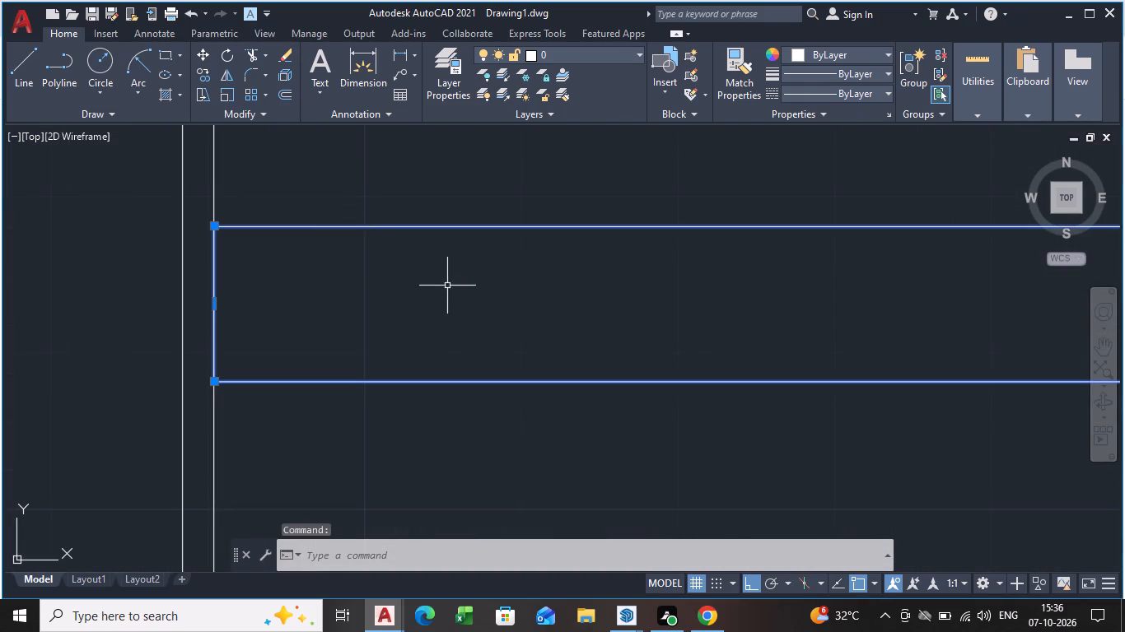
middle_drag(440, 301, 0, 369)
scroll(712, 350, down, 3)
middle_drag(665, 365, 250, 390)
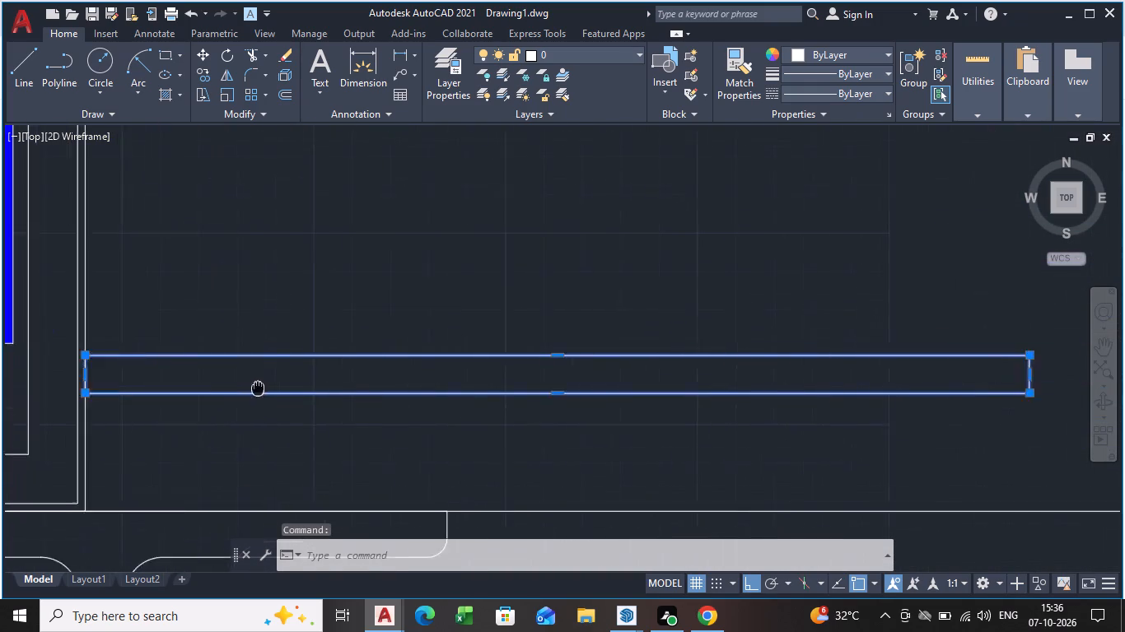
middle_drag(250, 390, 231, 395)
click(517, 365)
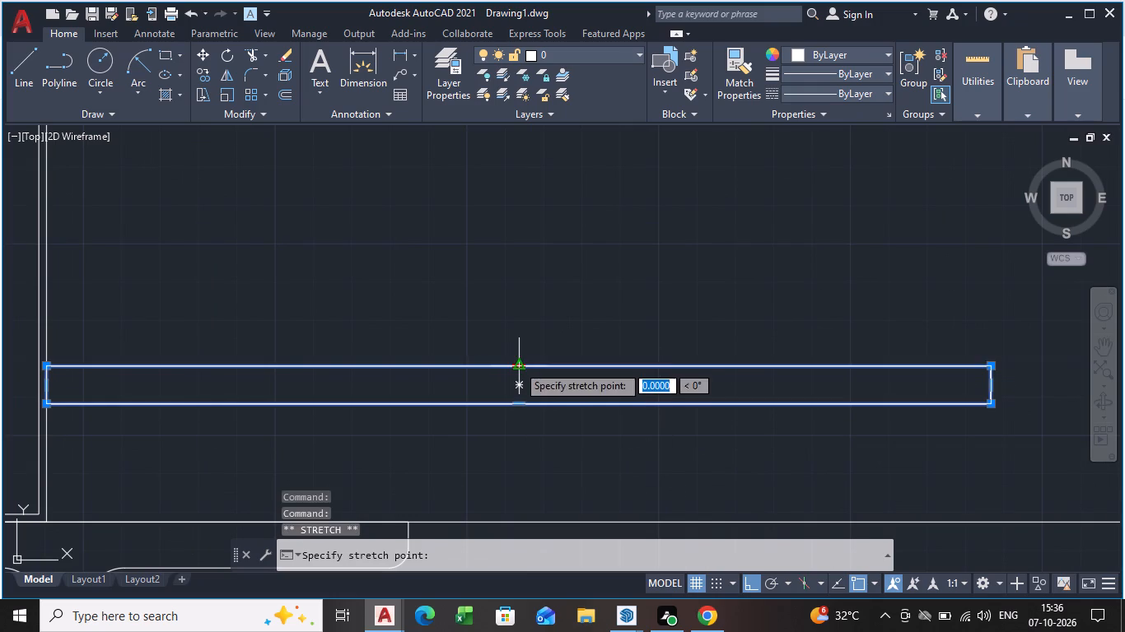
click(515, 349)
scroll(432, 393, down, 4)
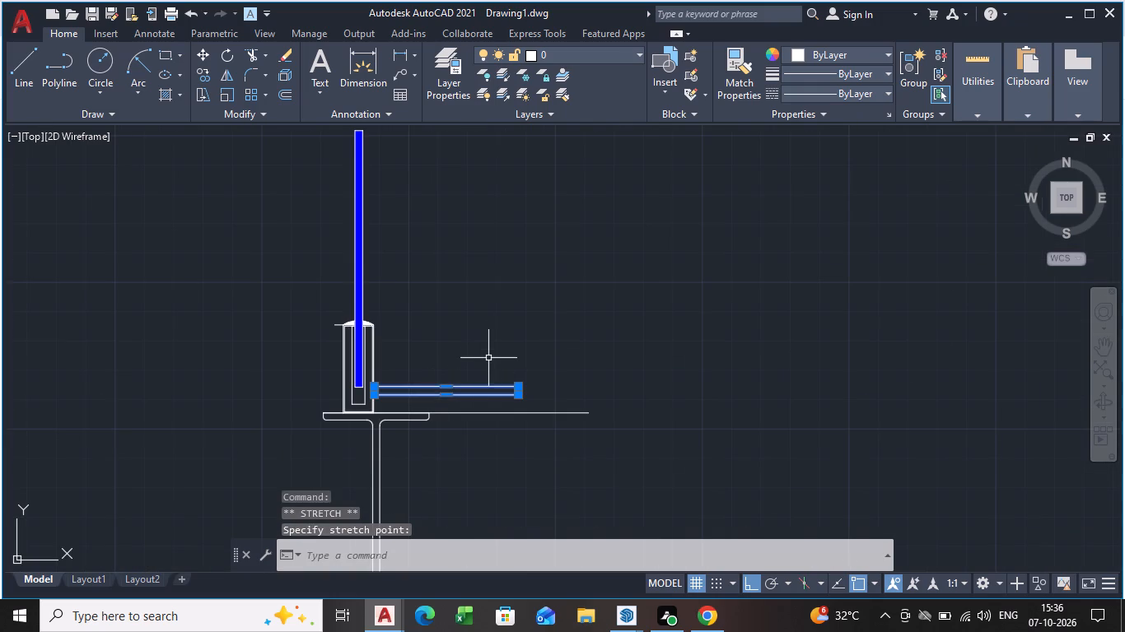
key(Escape)
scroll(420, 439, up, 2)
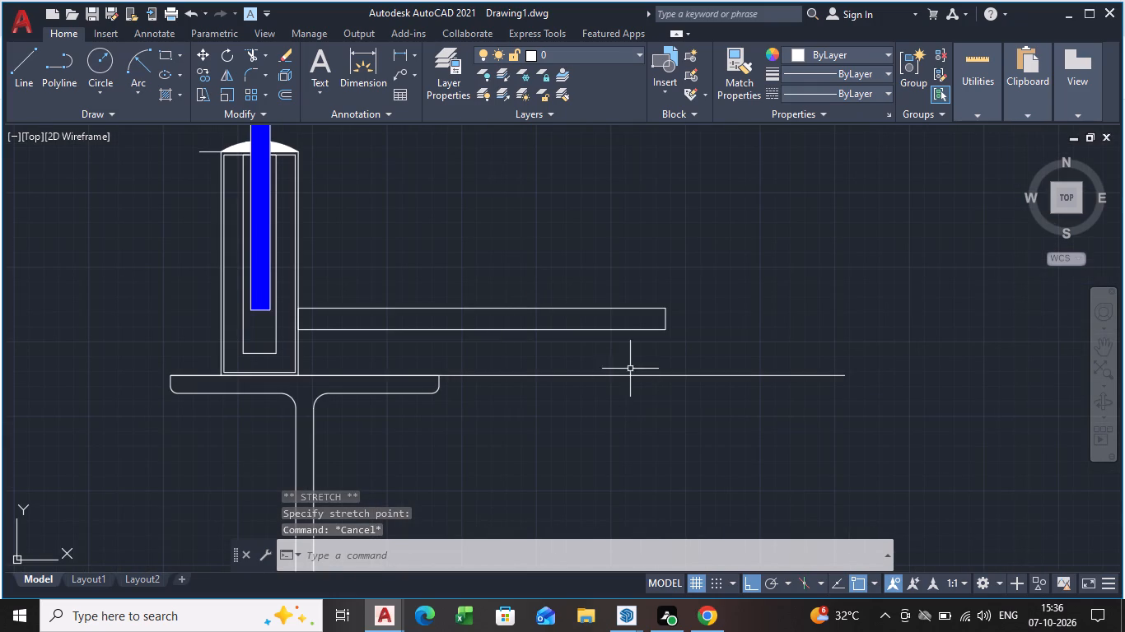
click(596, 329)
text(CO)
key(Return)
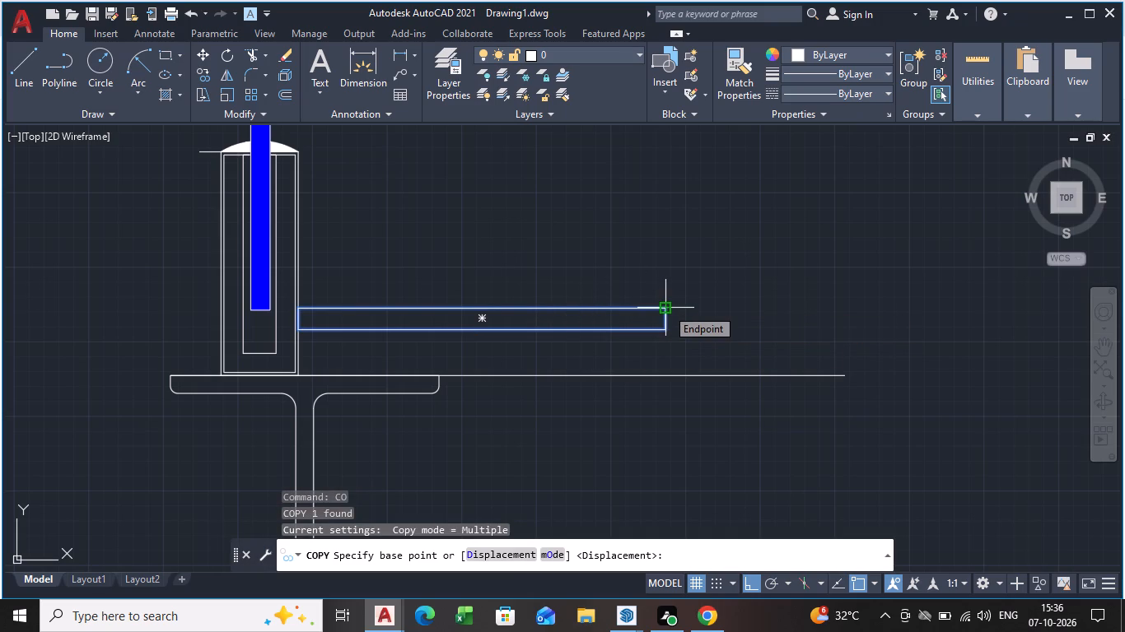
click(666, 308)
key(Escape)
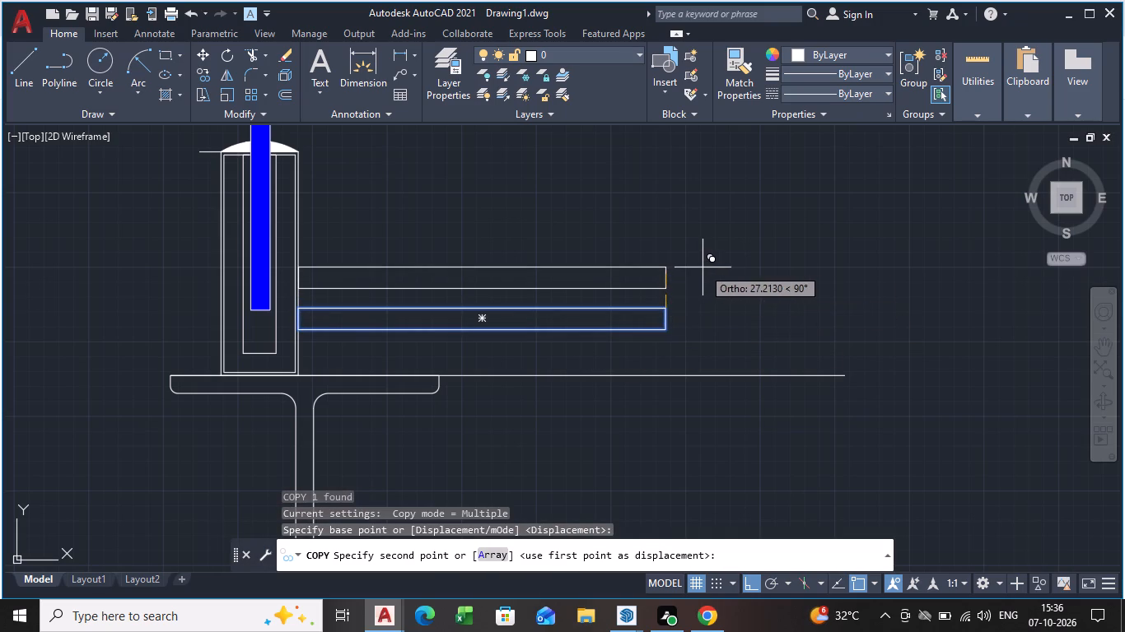
Copy the thickened plate about 123.9 units with Ortho off, setting the copy's lower-left corner on the midpoint of the original's top edge.
click(504, 306)
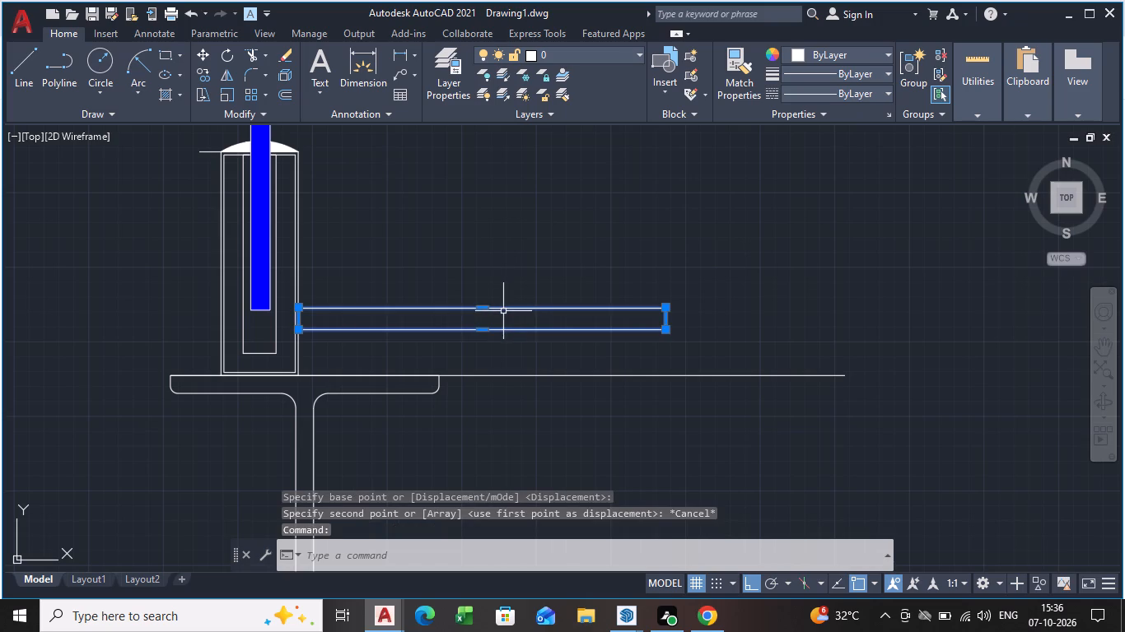
text(CO)
key(Return)
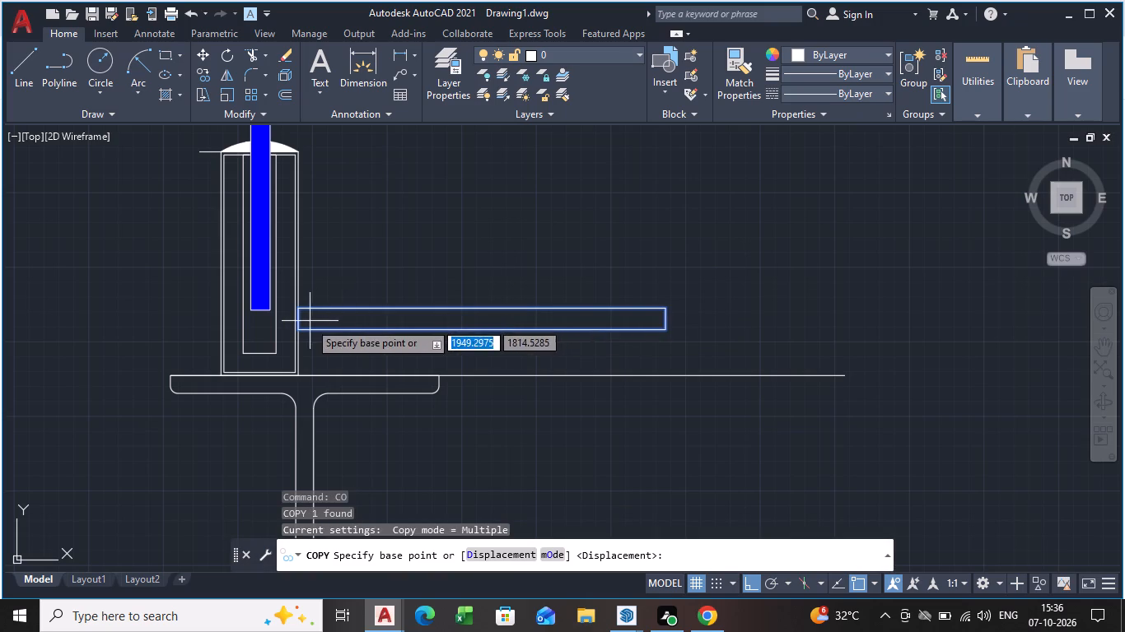
click(303, 330)
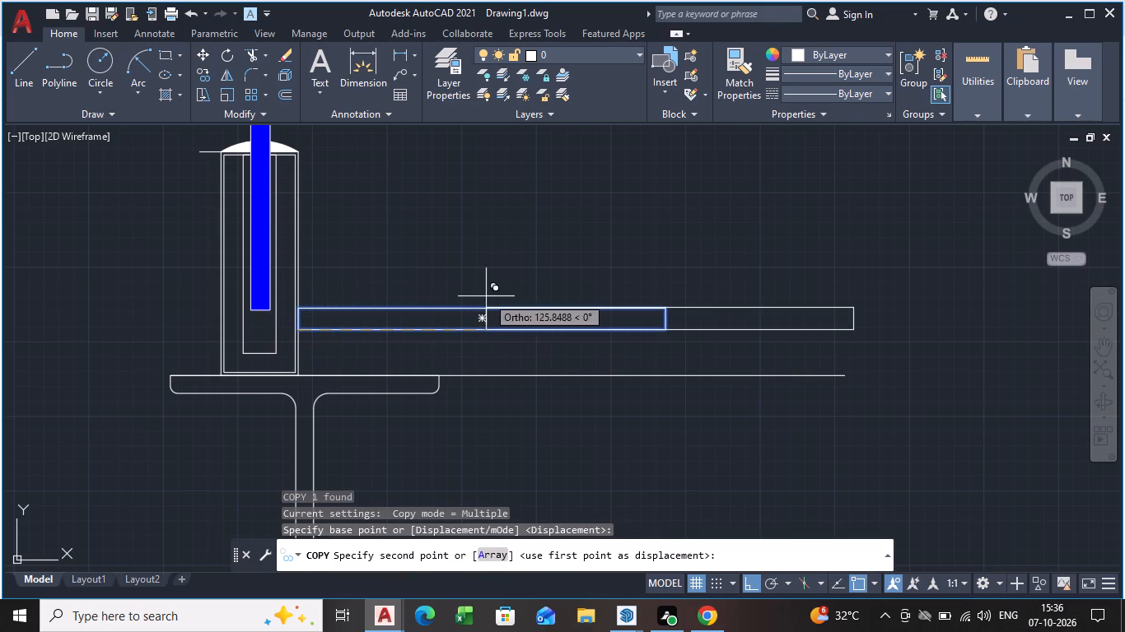
key(ctrl+F8)
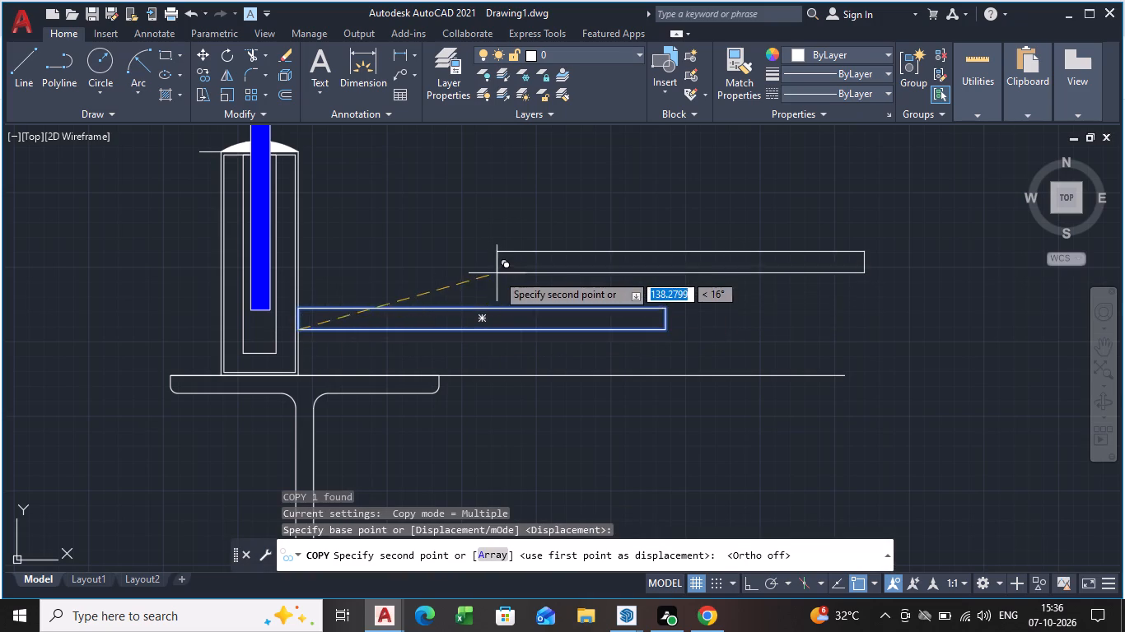
scroll(497, 273, up, 4)
scroll(483, 304, down, 2)
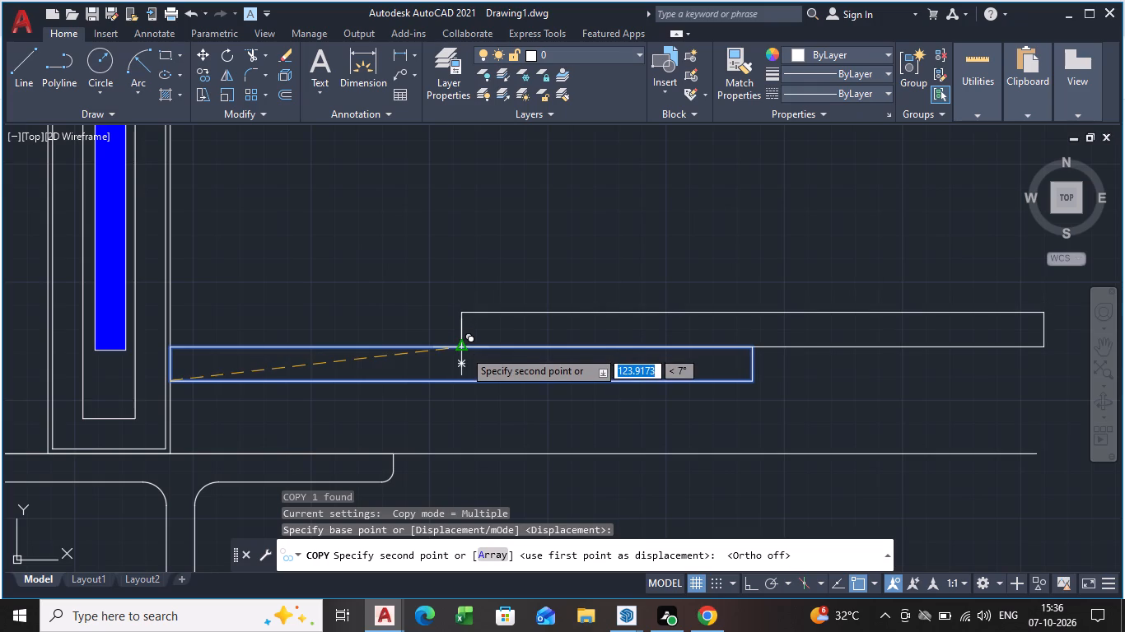
click(464, 350)
key(Escape)
Examine the two stacked plates, the whole I-beam assembly and the top end of the blue upright.
scroll(535, 388, down, 3)
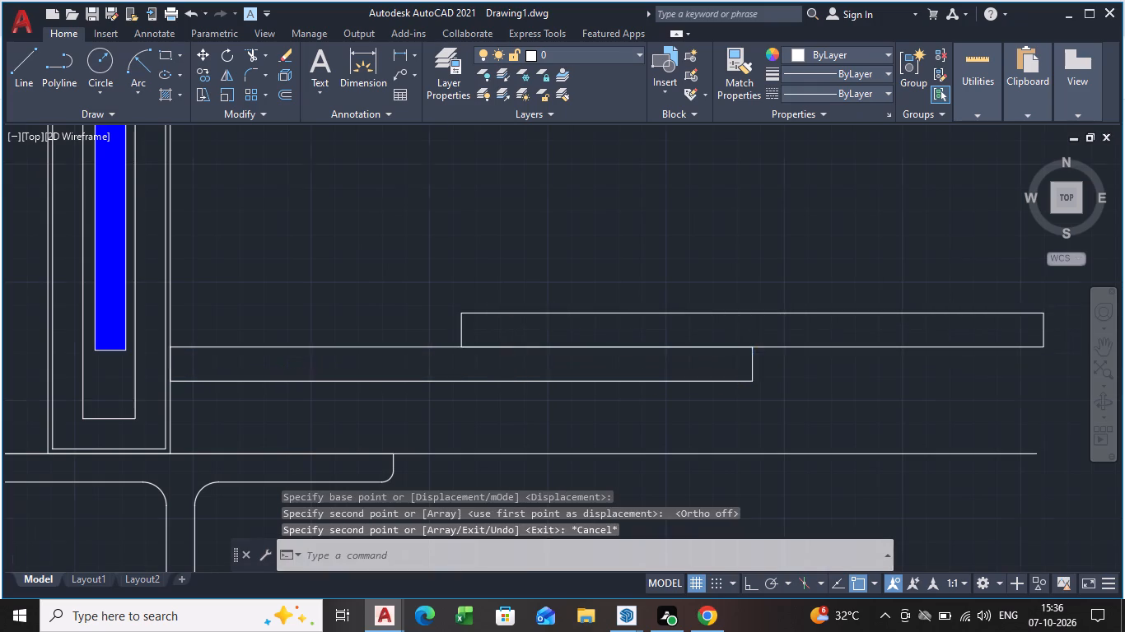
scroll(548, 397, down, 1)
middle_drag(571, 397, 508, 341)
scroll(505, 346, up, 2)
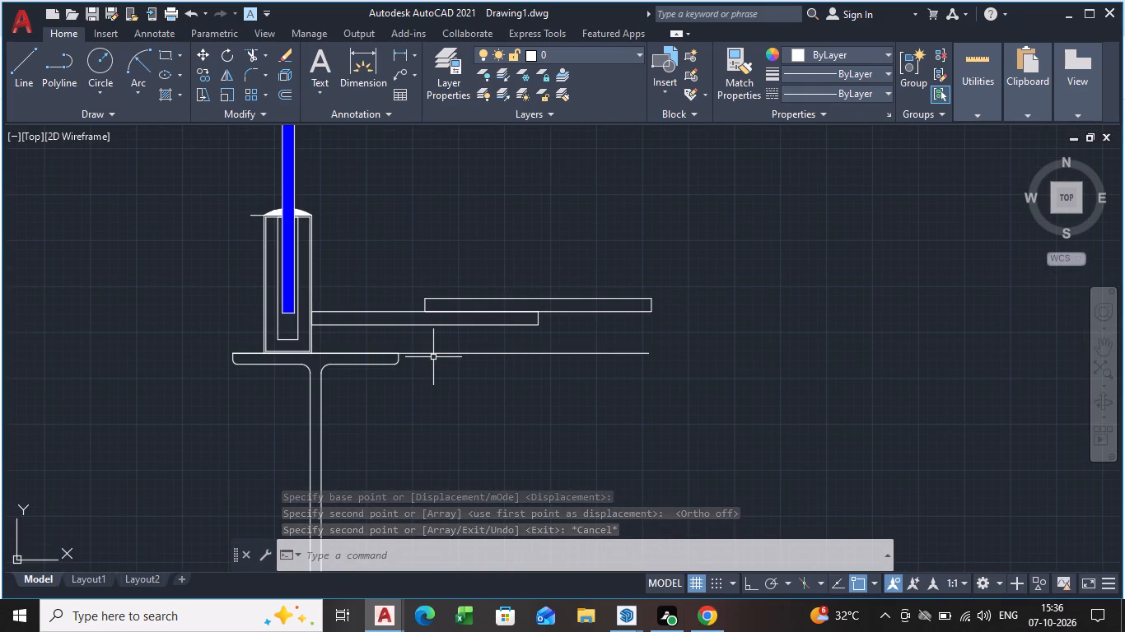
scroll(493, 295, down, 1)
middle_drag(502, 301, 792, 631)
middle_drag(726, 515, 580, 221)
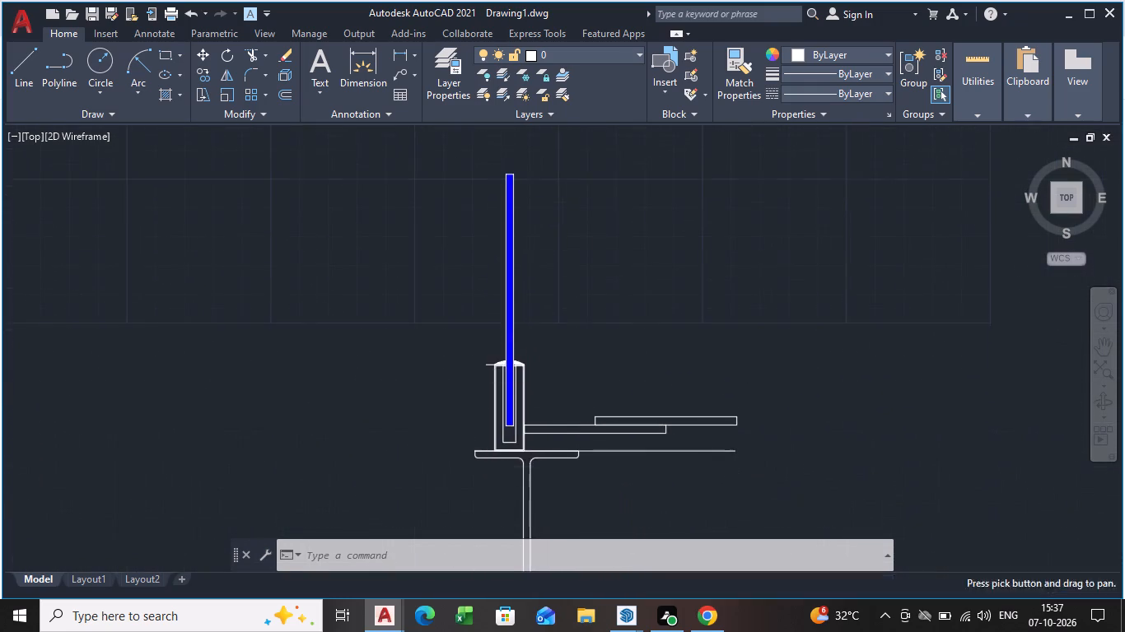
scroll(581, 334, down, 2)
middle_drag(586, 358, 562, 314)
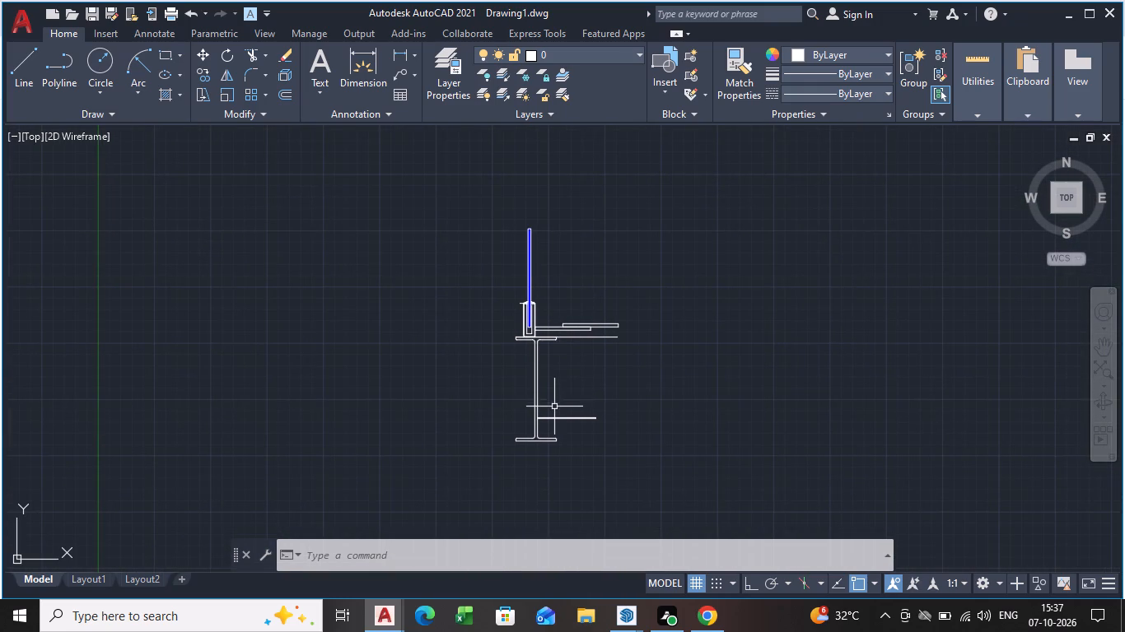
scroll(554, 379, up, 1)
middle_drag(553, 342, 544, 474)
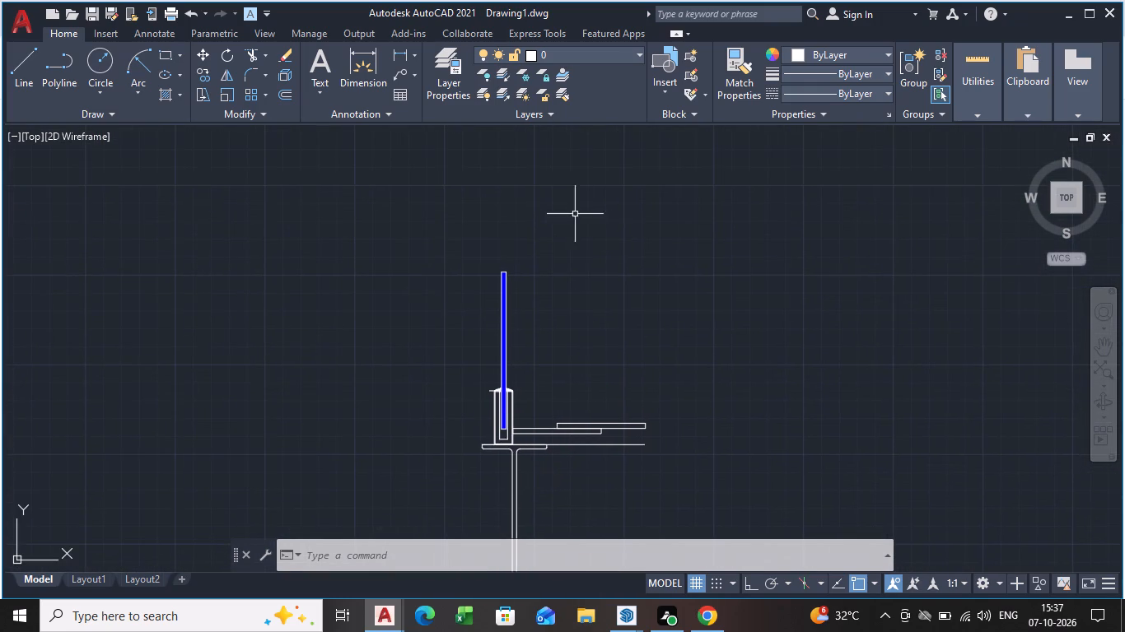
scroll(511, 309, up, 2)
middle_drag(516, 284, 539, 357)
scroll(549, 357, up, 1)
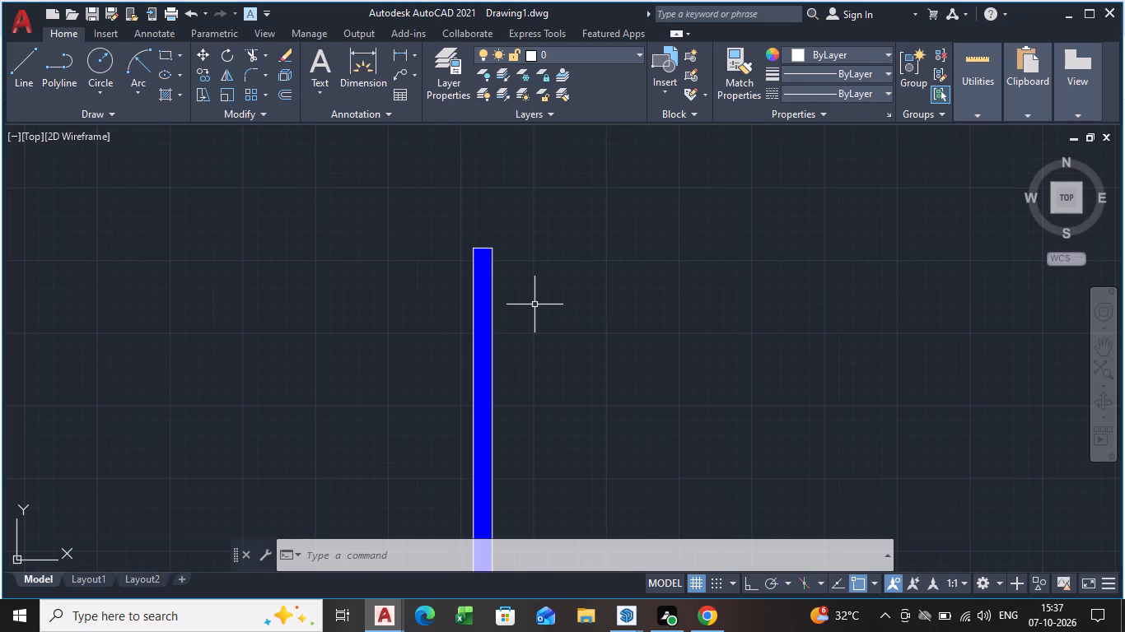
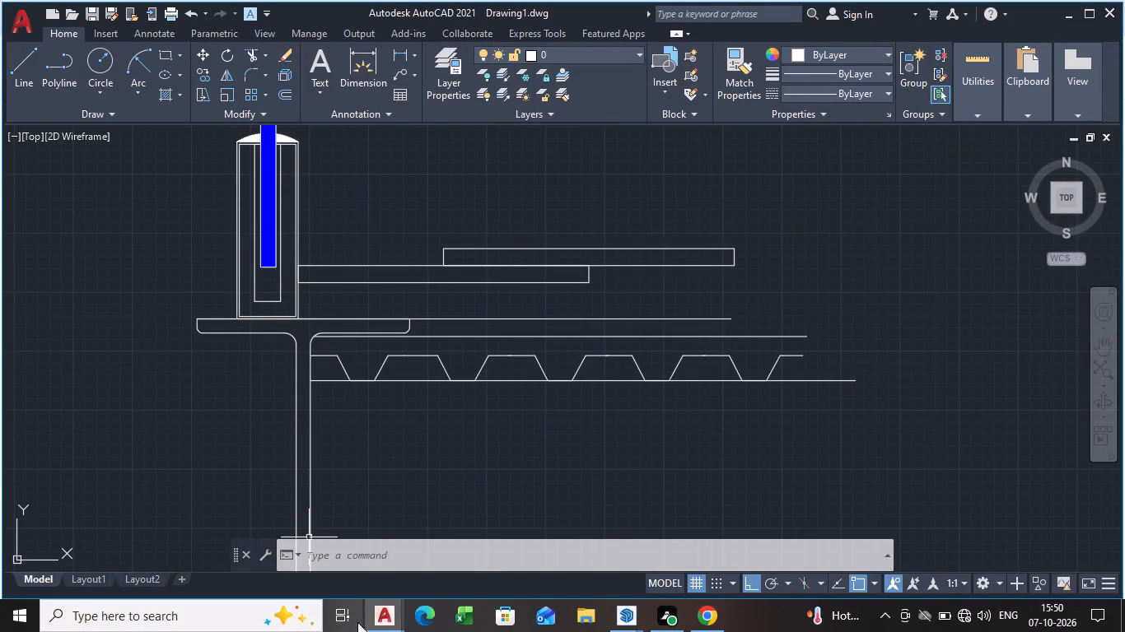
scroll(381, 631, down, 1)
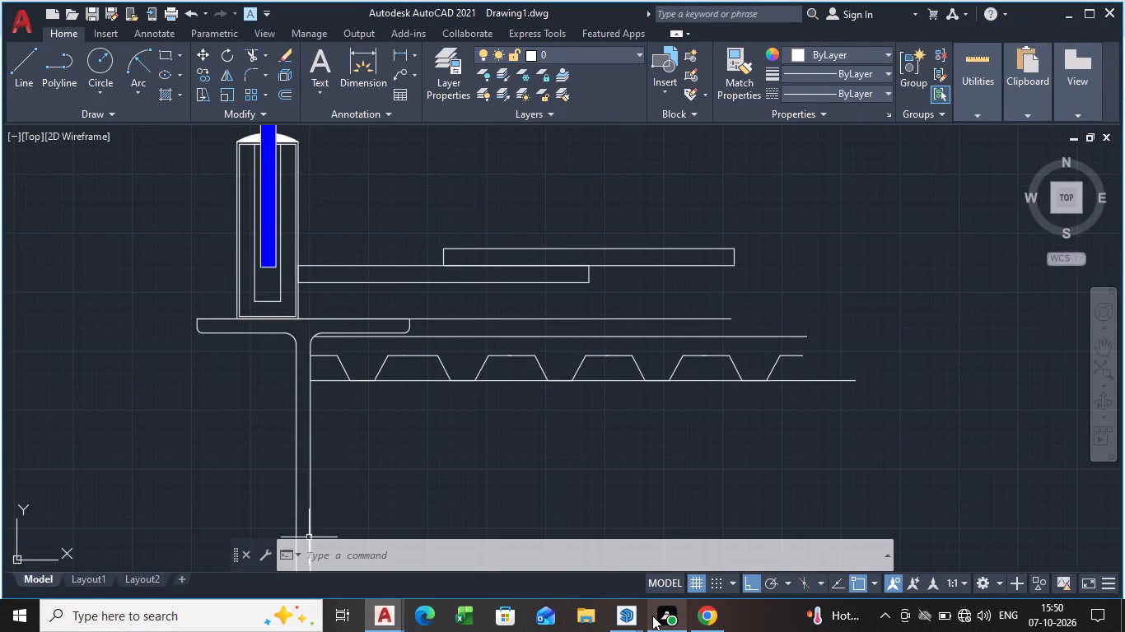
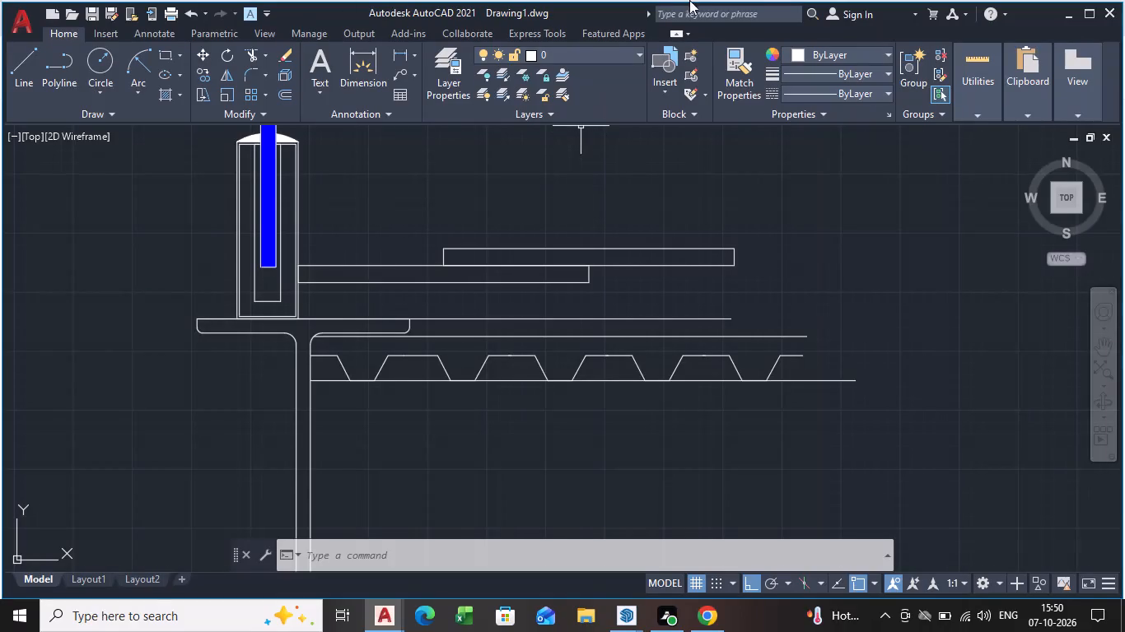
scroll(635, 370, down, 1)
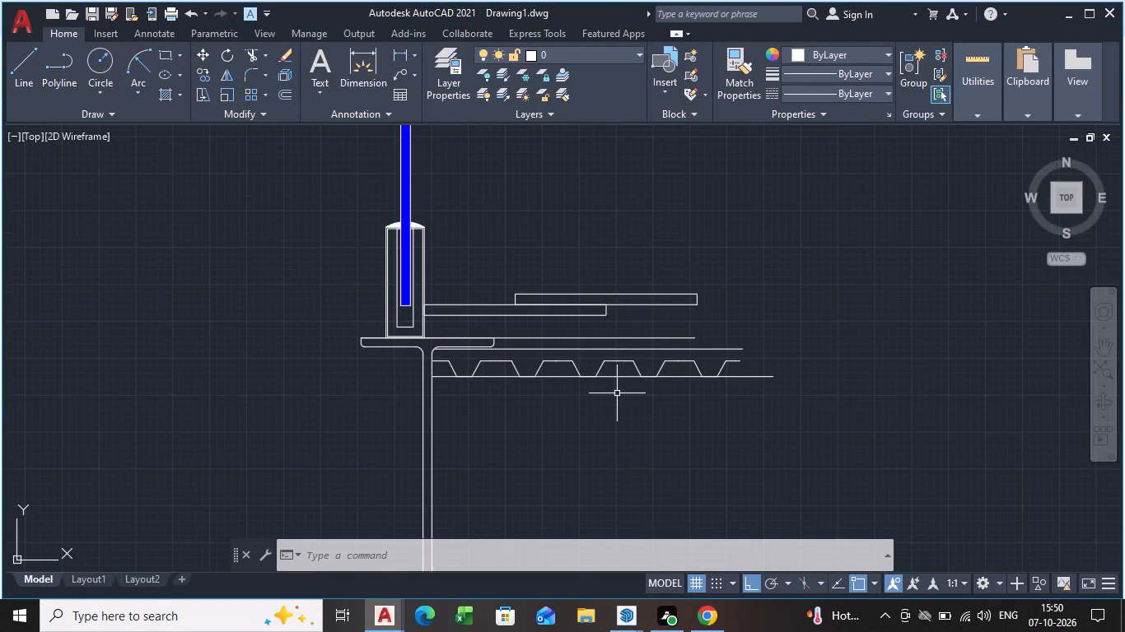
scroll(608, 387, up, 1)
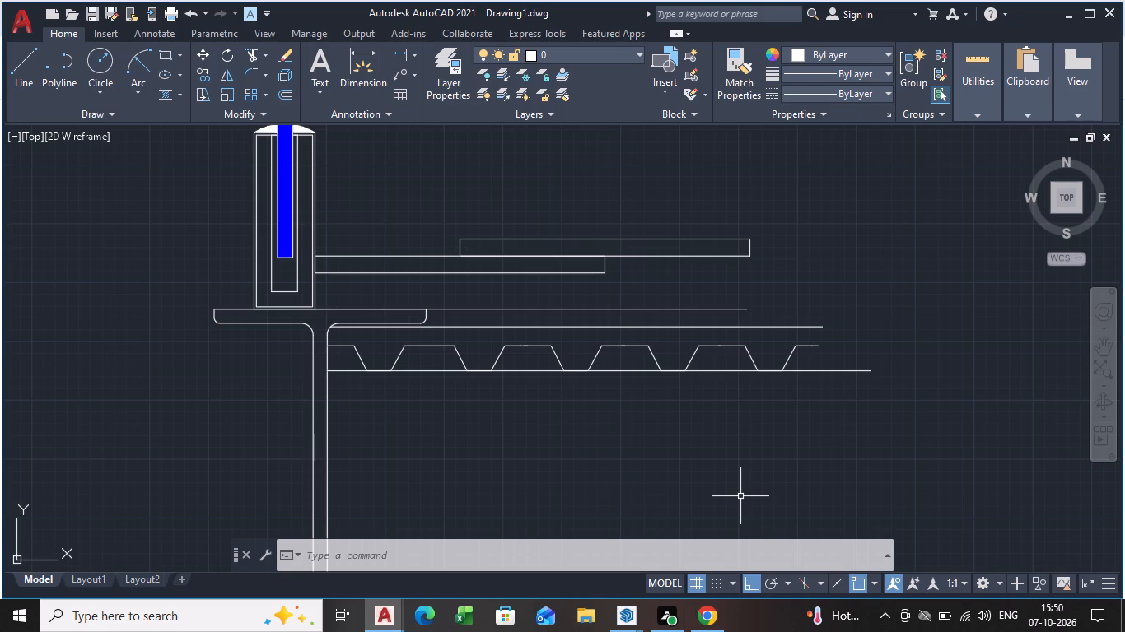
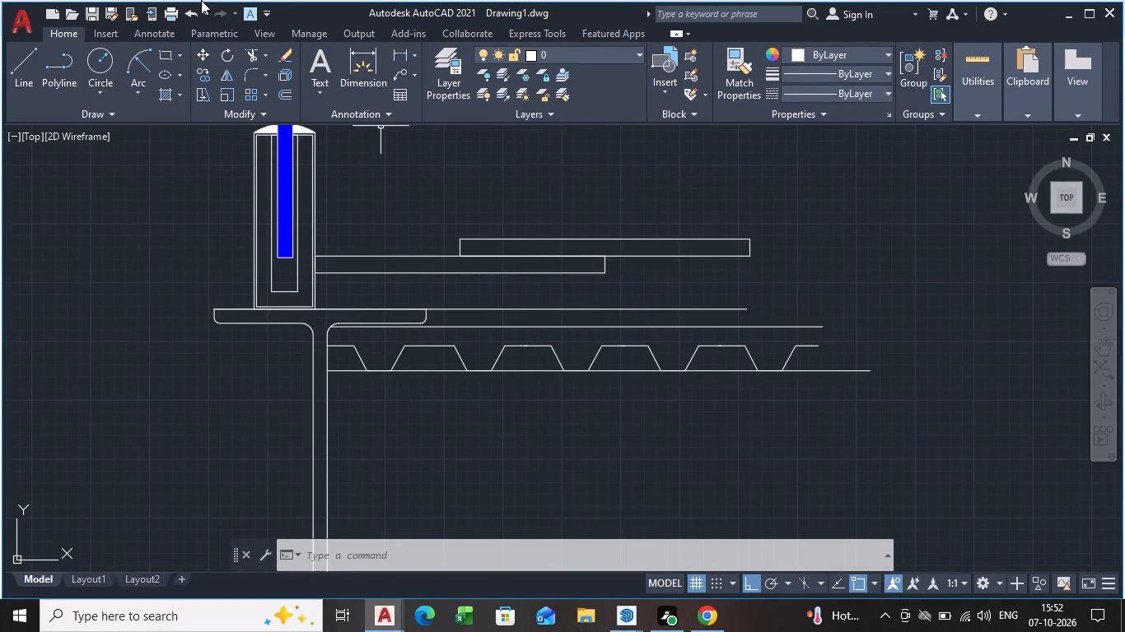
Draw a vertical line about 37 units long closing the deck's free end, from the line above the trapezoidal profile to the deck's base line.
middle_drag(816, 397, 679, 389)
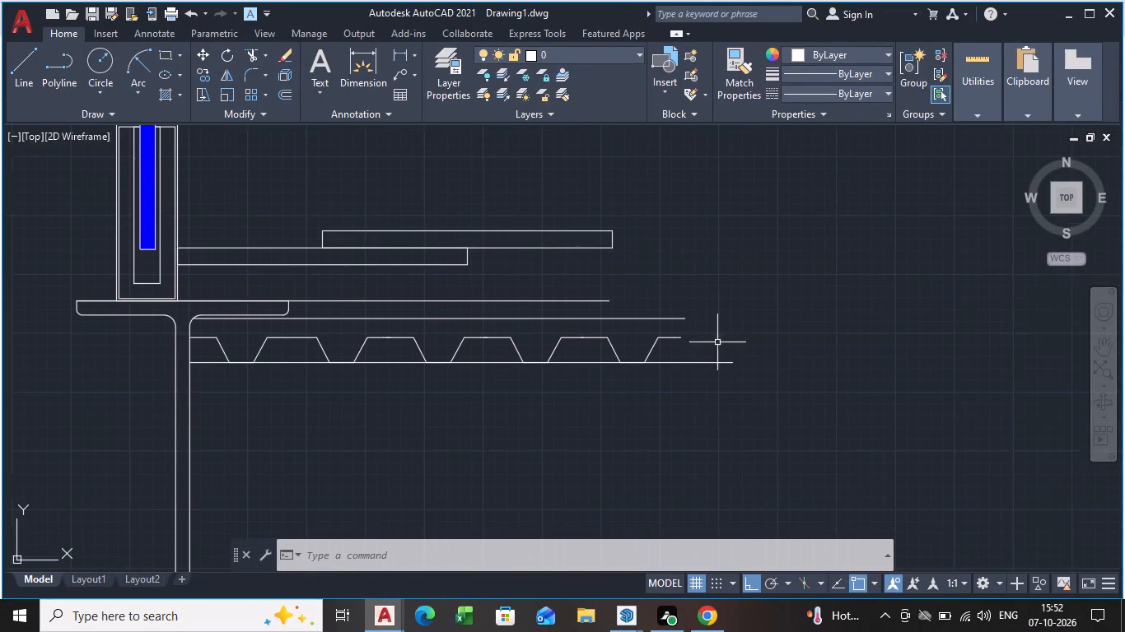
scroll(728, 342, up, 3)
key(l)
key(Return)
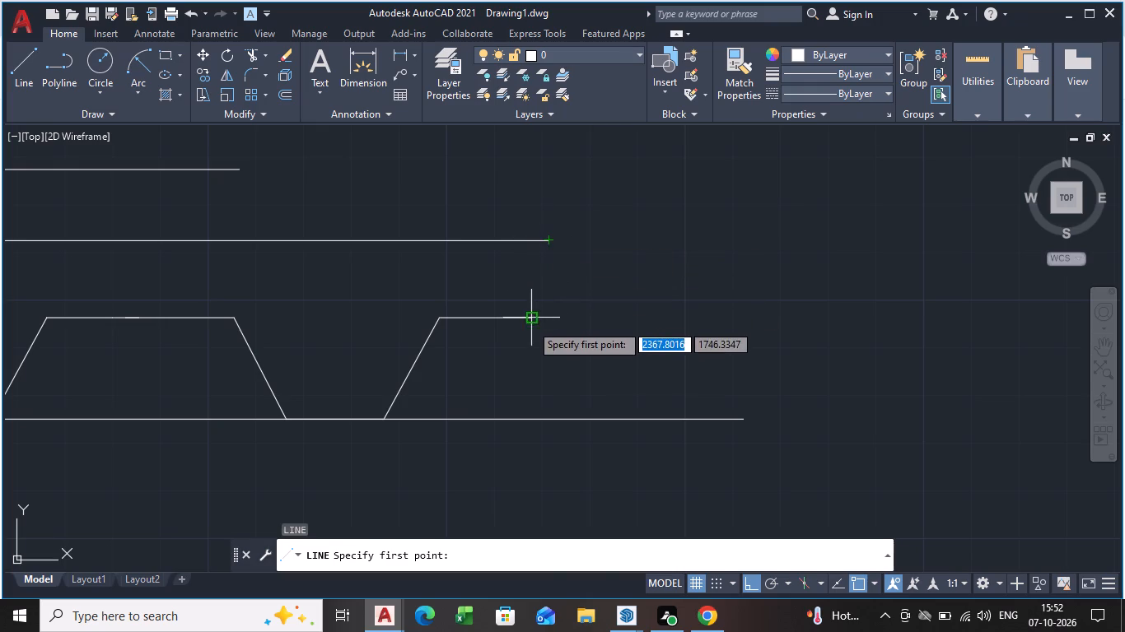
click(529, 239)
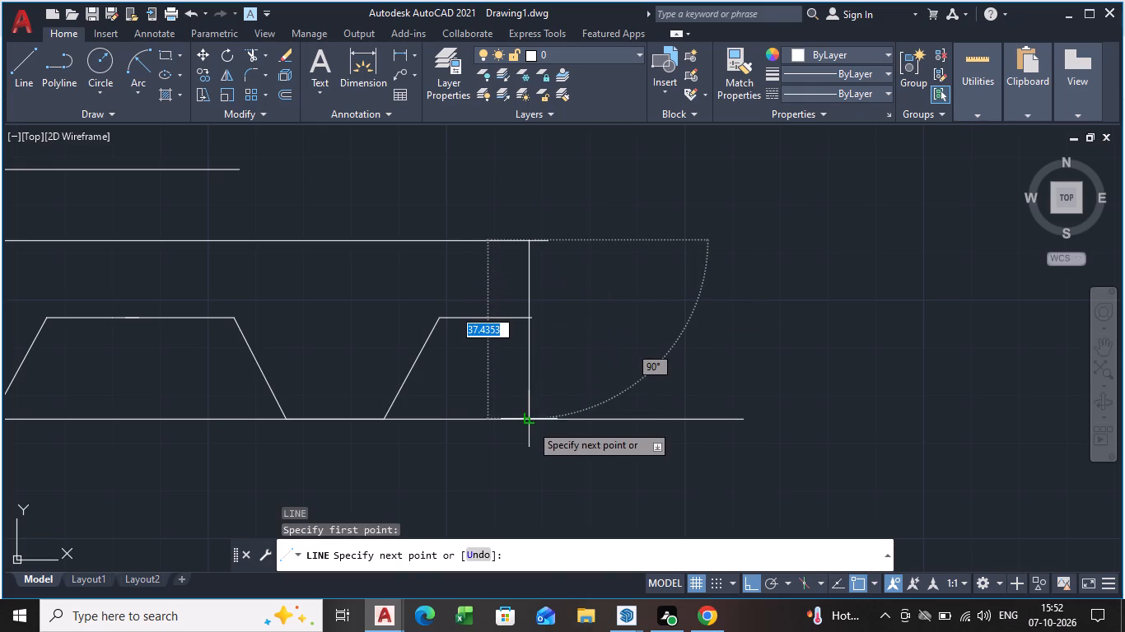
click(530, 424)
key(Escape)
Trim the ends of the line above the profile, the base line and the trapezoidal profile that extend past the vertical end line.
text(TR)
key(Return)
key(Return)
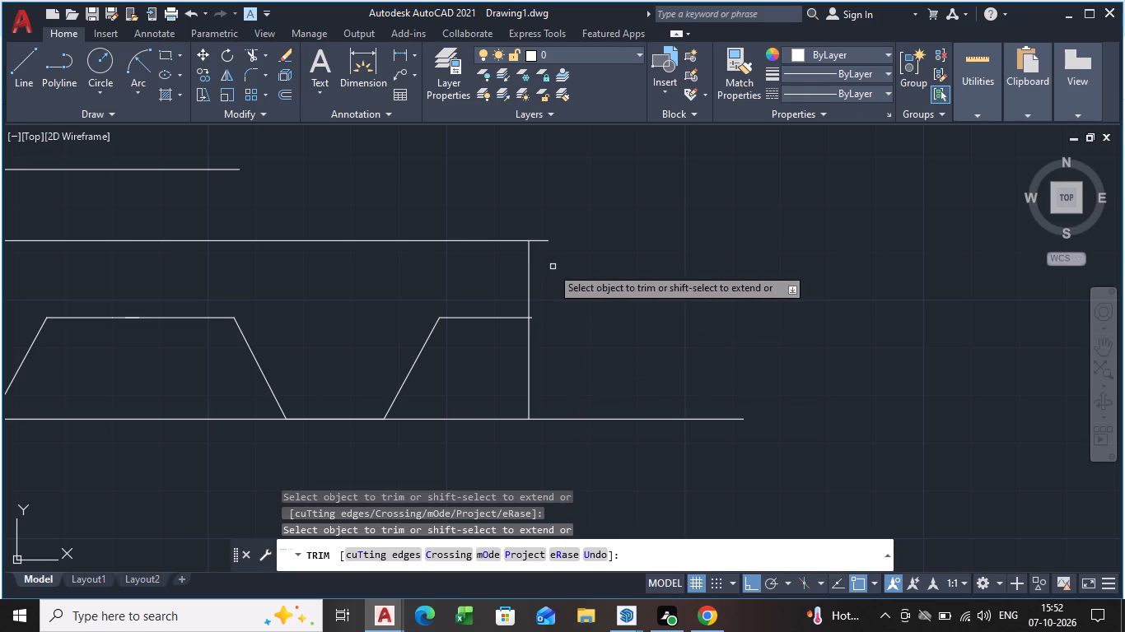
drag(536, 224, 539, 256)
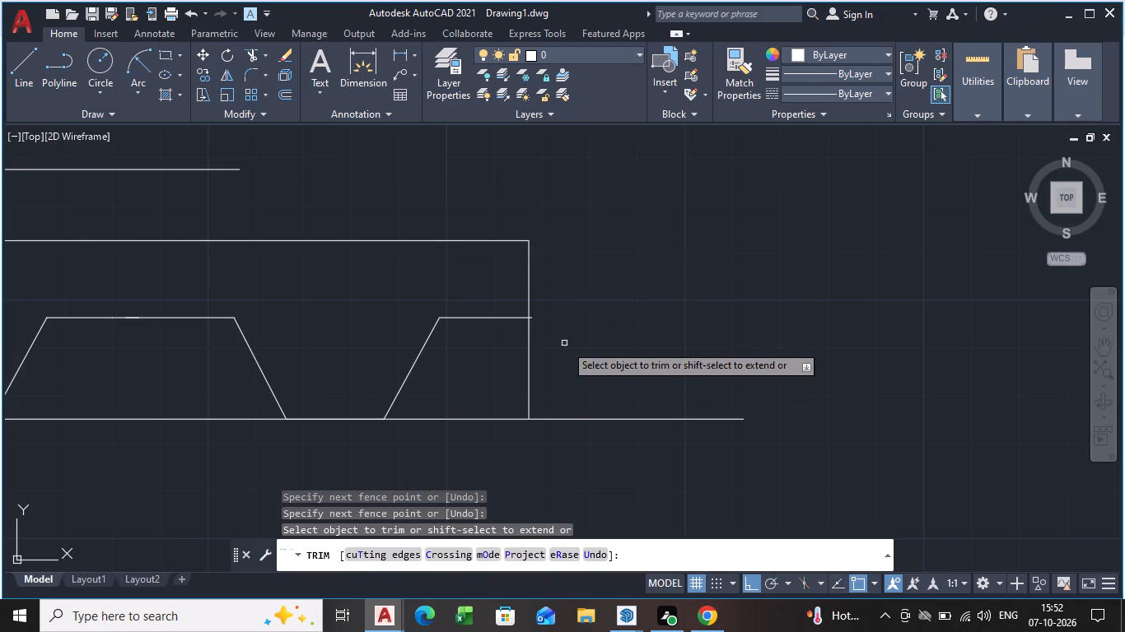
drag(575, 374, 577, 443)
scroll(524, 291, up, 3)
scroll(553, 375, up, 4)
middle_drag(553, 351, 577, 208)
drag(487, 317, 474, 455)
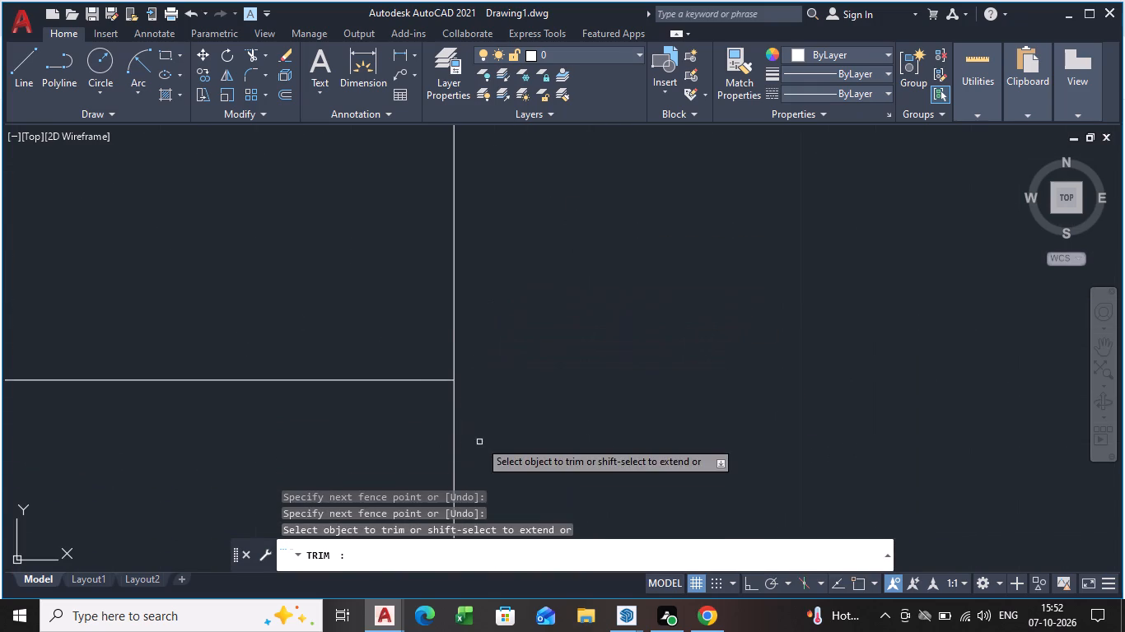
scroll(481, 397, down, 9)
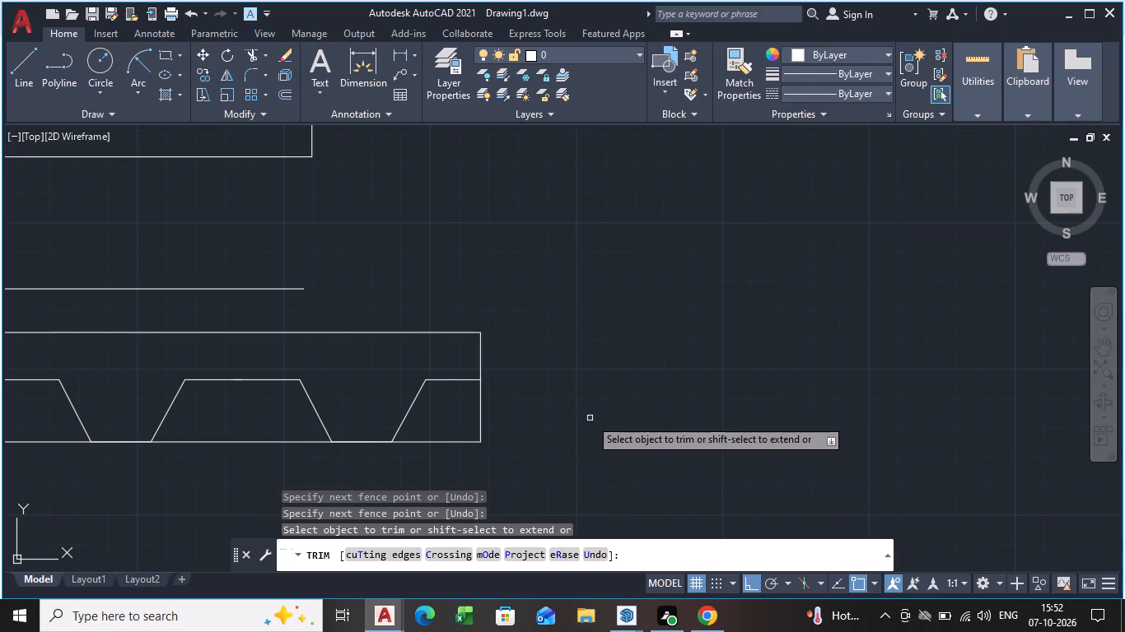
key(Escape)
Stretch the free end of the horizontal line level with the beam's top flange outward, just past the deck's vertical end line.
scroll(432, 419, down, 1)
middle_drag(434, 416, 699, 285)
scroll(456, 286, down, 1)
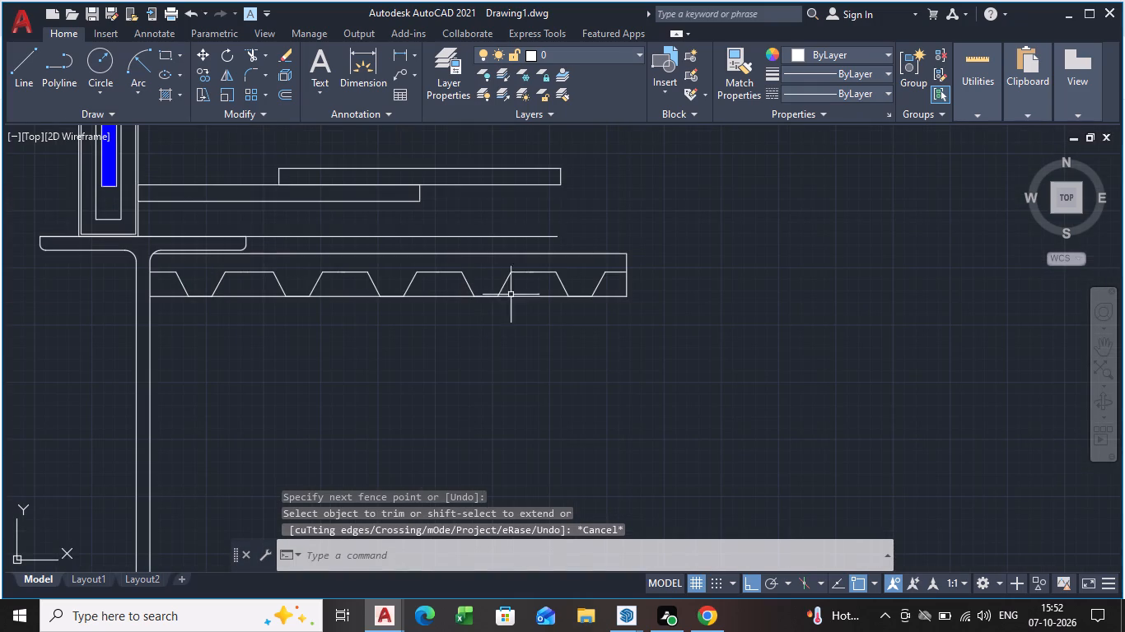
scroll(531, 254, up, 3)
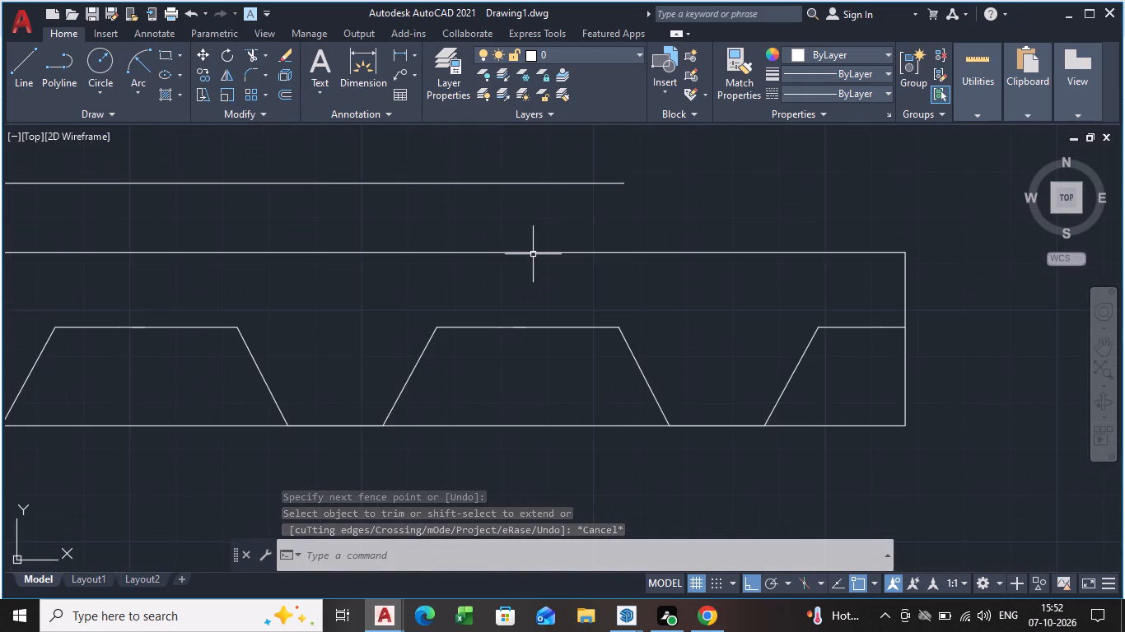
click(580, 184)
scroll(602, 254, down, 2)
middle_drag(602, 259, 398, 305)
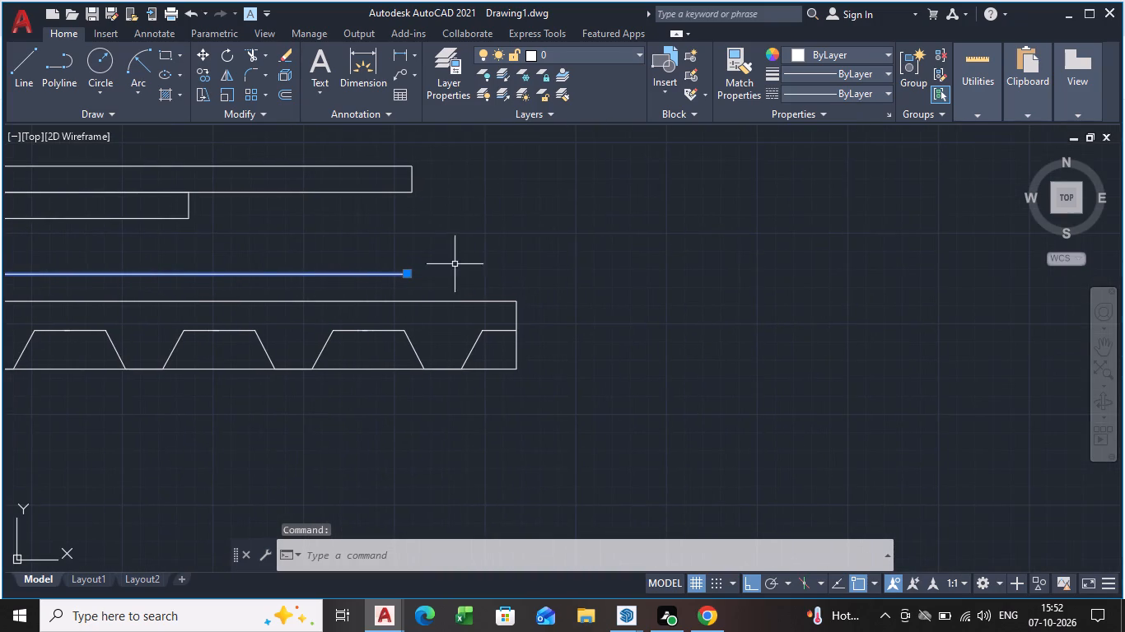
click(410, 274)
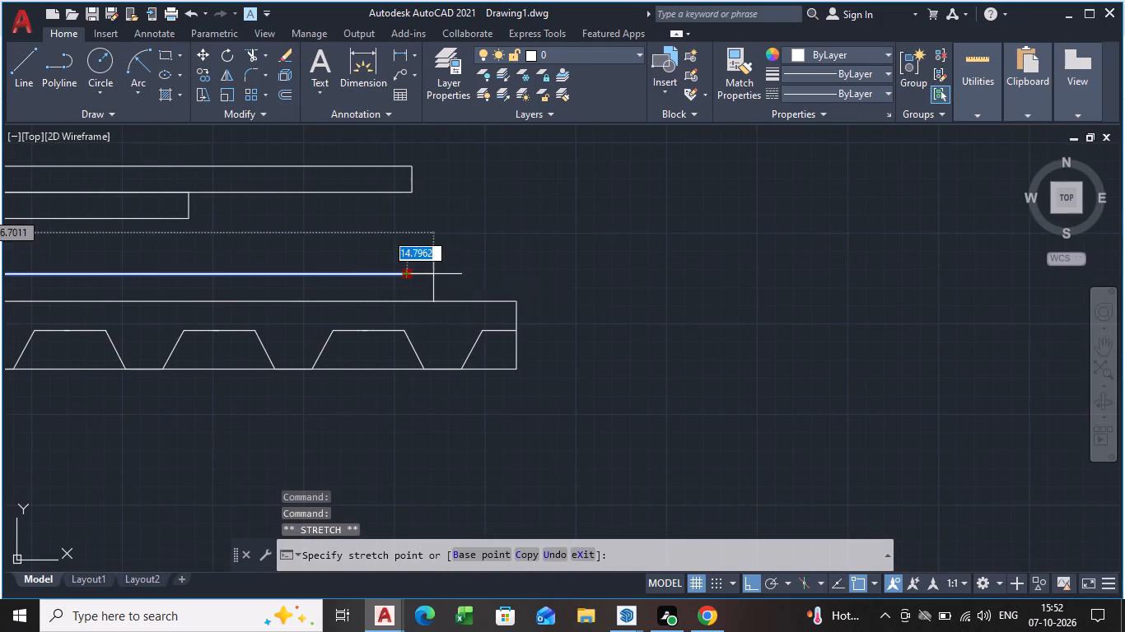
click(534, 272)
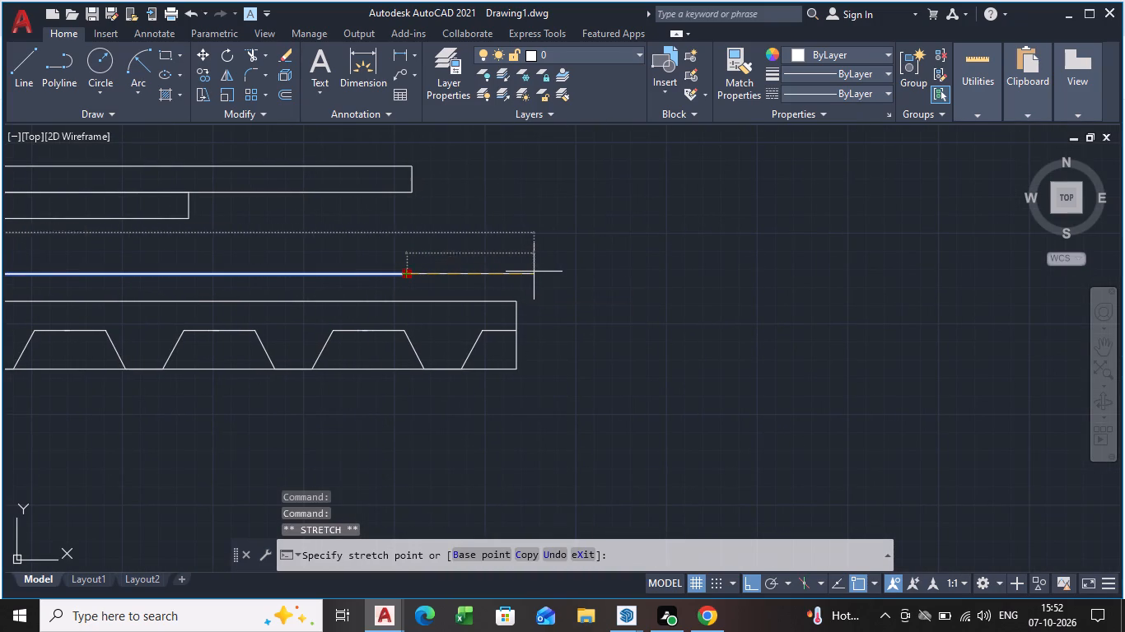
key(Escape)
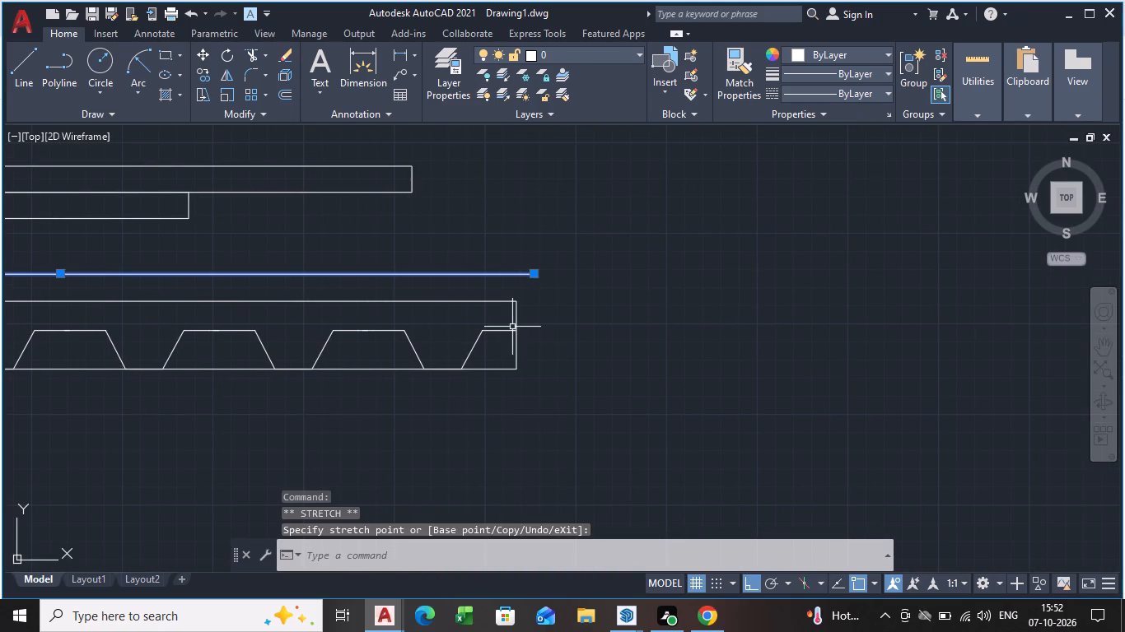
Stretch the top end of the deck's vertical end line upward past the flange-level horizontal line.
click(516, 323)
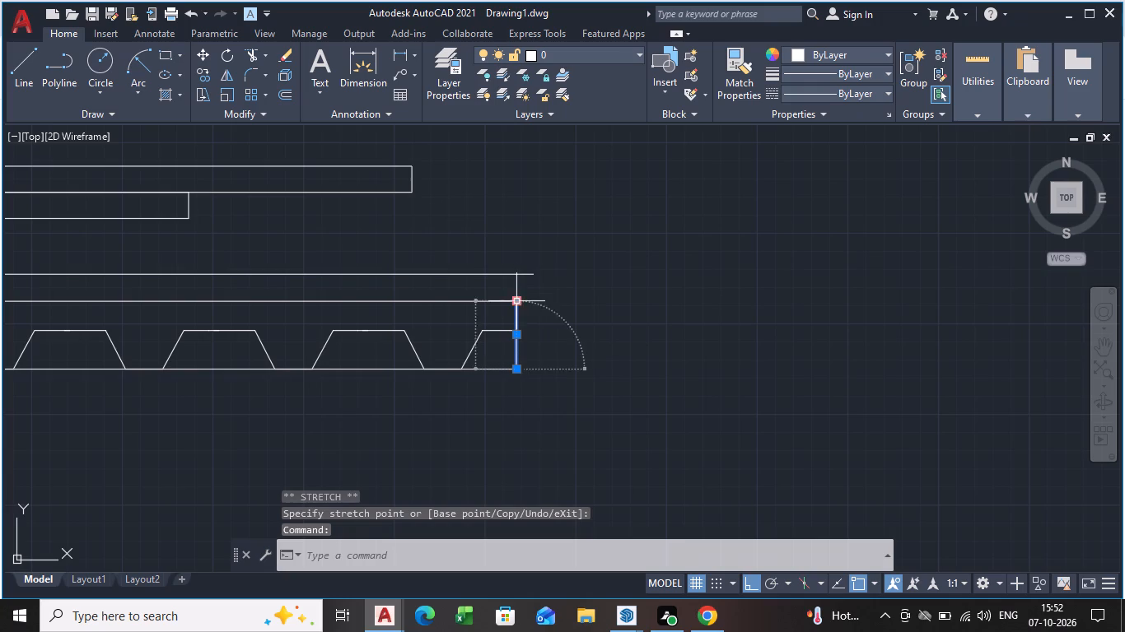
click(516, 298)
click(516, 256)
key(Escape)
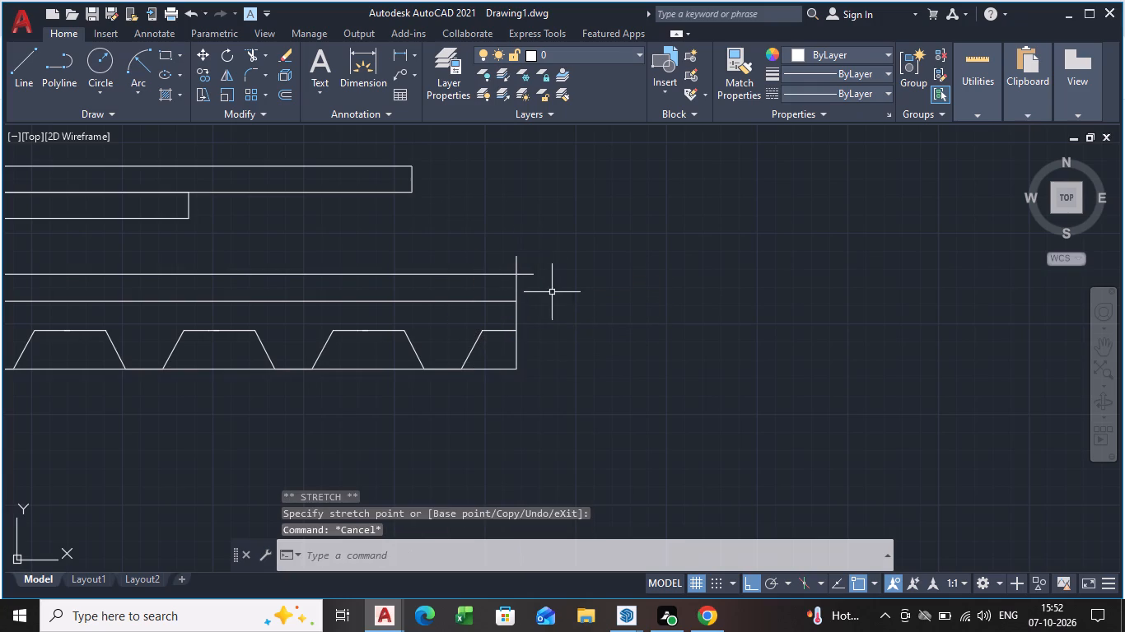
Trim both overhanging ends where the flange-level line crosses the vertical end line to form a clean corner.
text(TR)
key(Return)
key(Return)
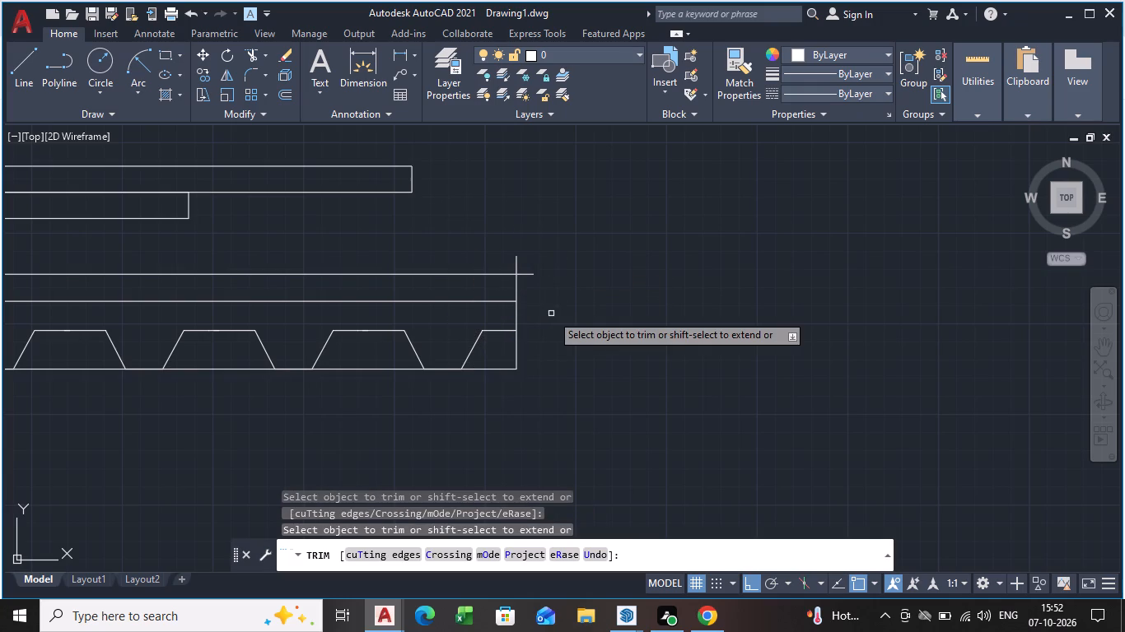
scroll(516, 275, up, 2)
drag(502, 241, 548, 298)
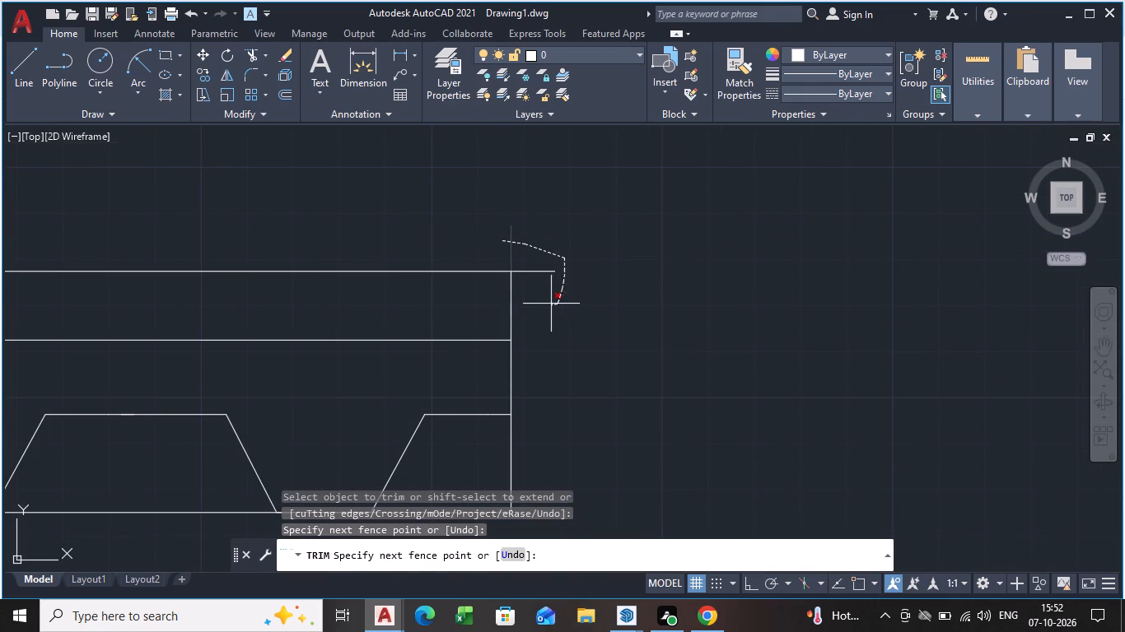
drag(548, 298, 539, 263)
key(Escape)
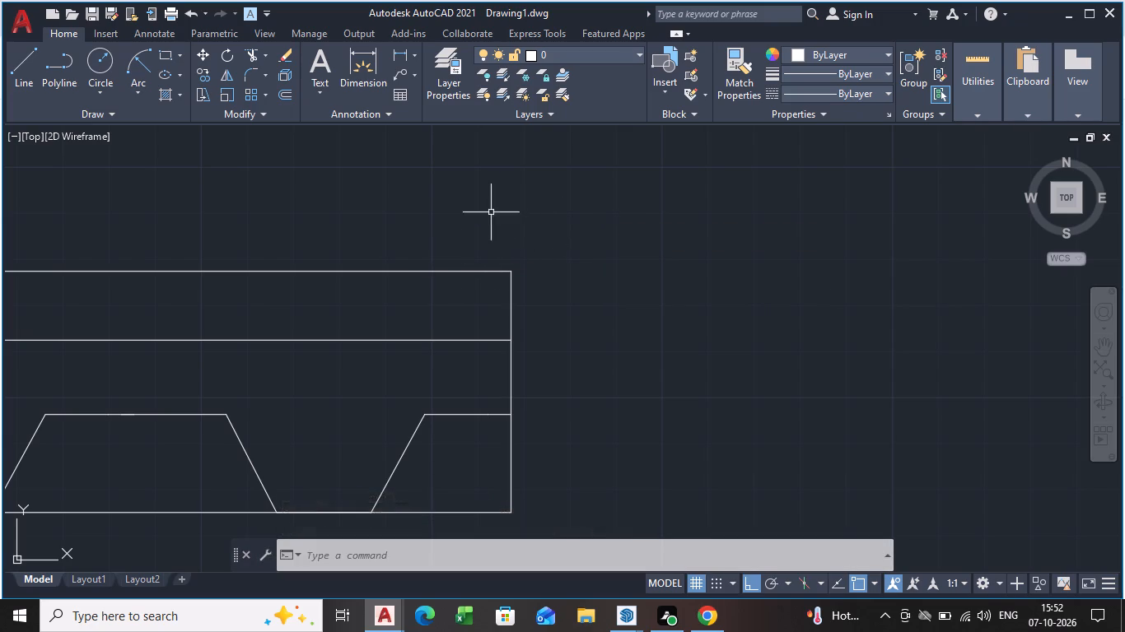
Offset the upper of the two closely spaced horizontal lines near the beam's bottom flange upward by about 8.3 units.
scroll(488, 217, down, 3)
middle_drag(409, 306, 482, 321)
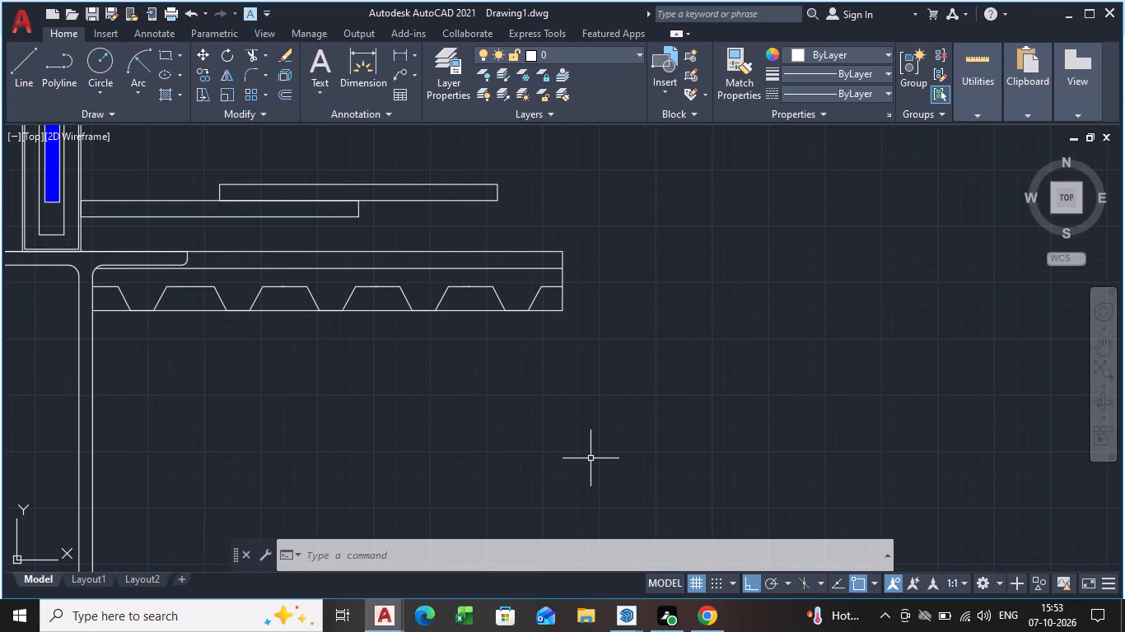
scroll(555, 484, down, 1)
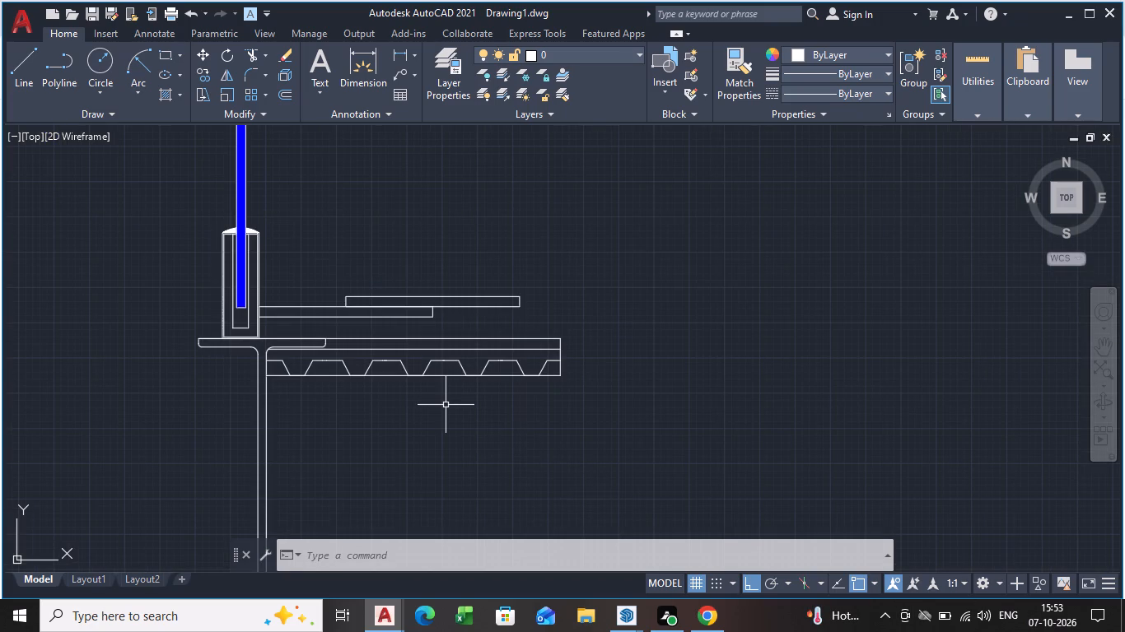
scroll(482, 351, up, 2)
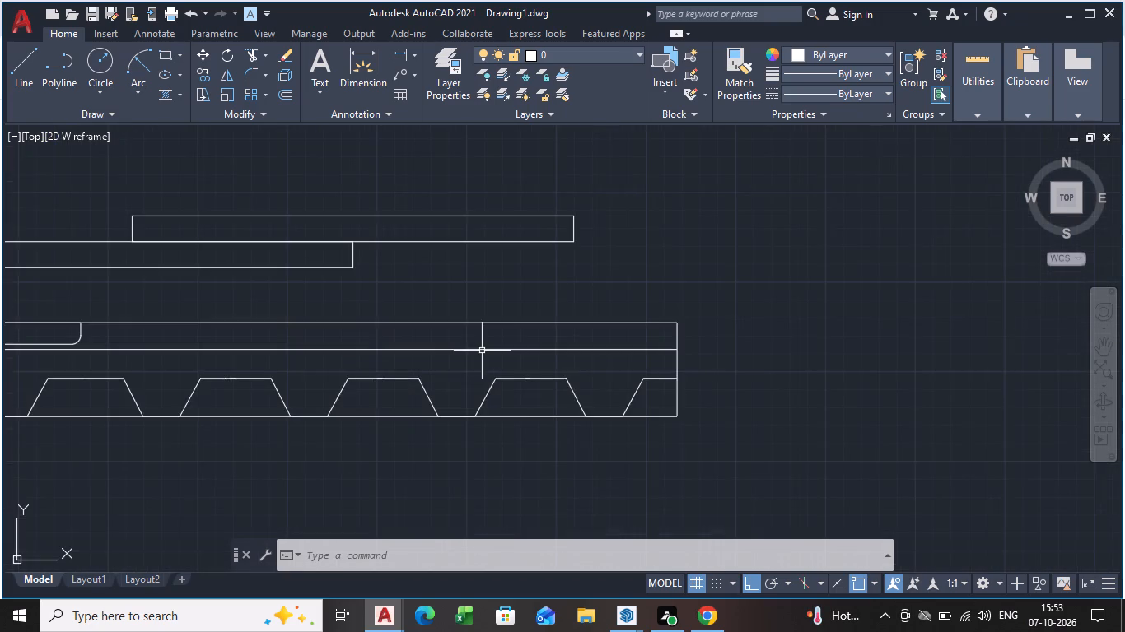
scroll(356, 425, down, 1)
middle_drag(252, 454, 376, 301)
scroll(375, 301, down, 1)
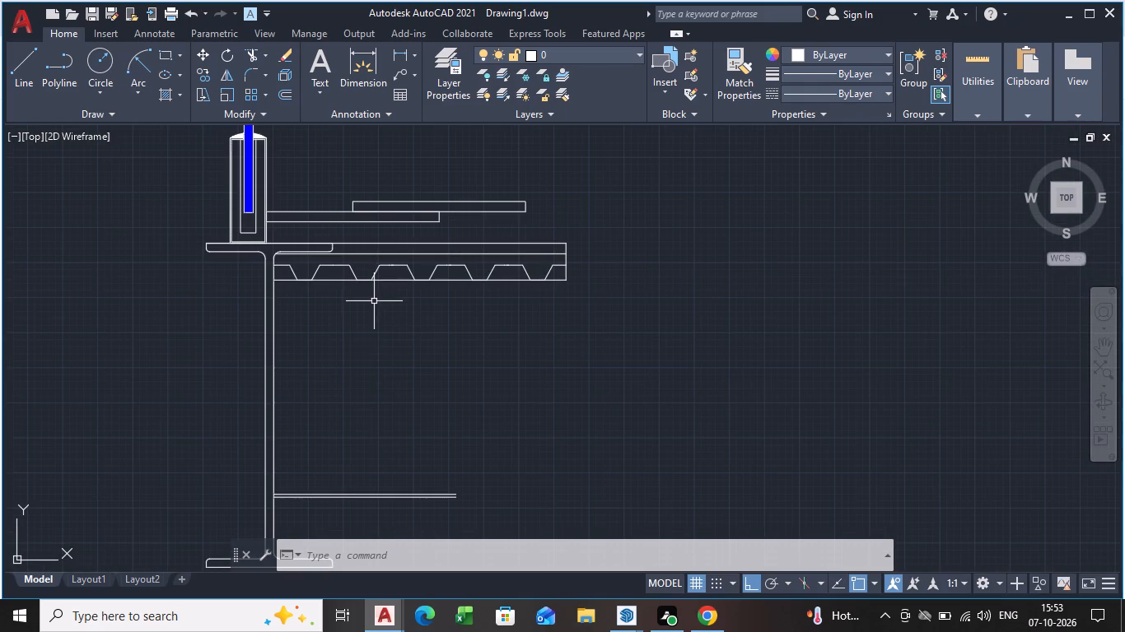
middle_drag(371, 442, 336, 353)
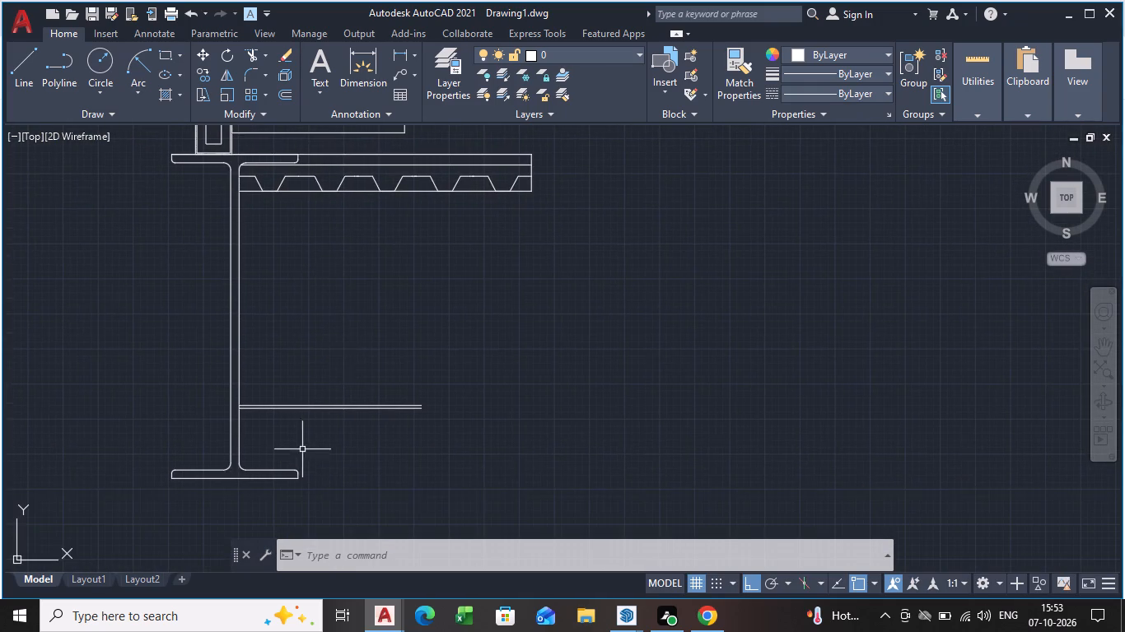
scroll(291, 439, up, 2)
scroll(273, 363, up, 2)
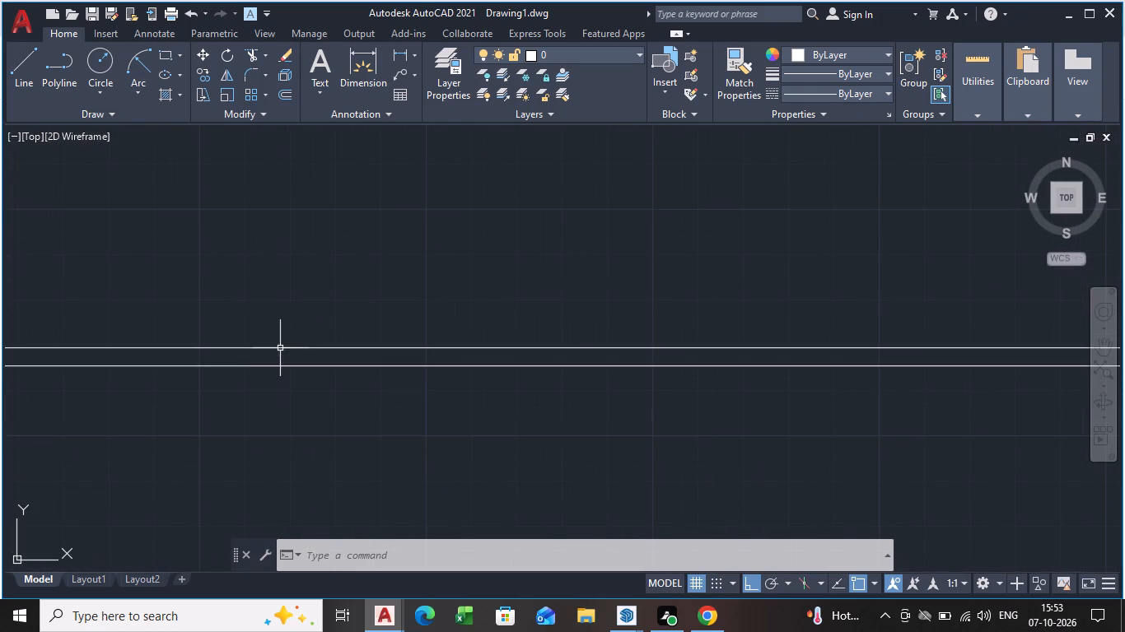
click(280, 348)
key(o)
text(FF)
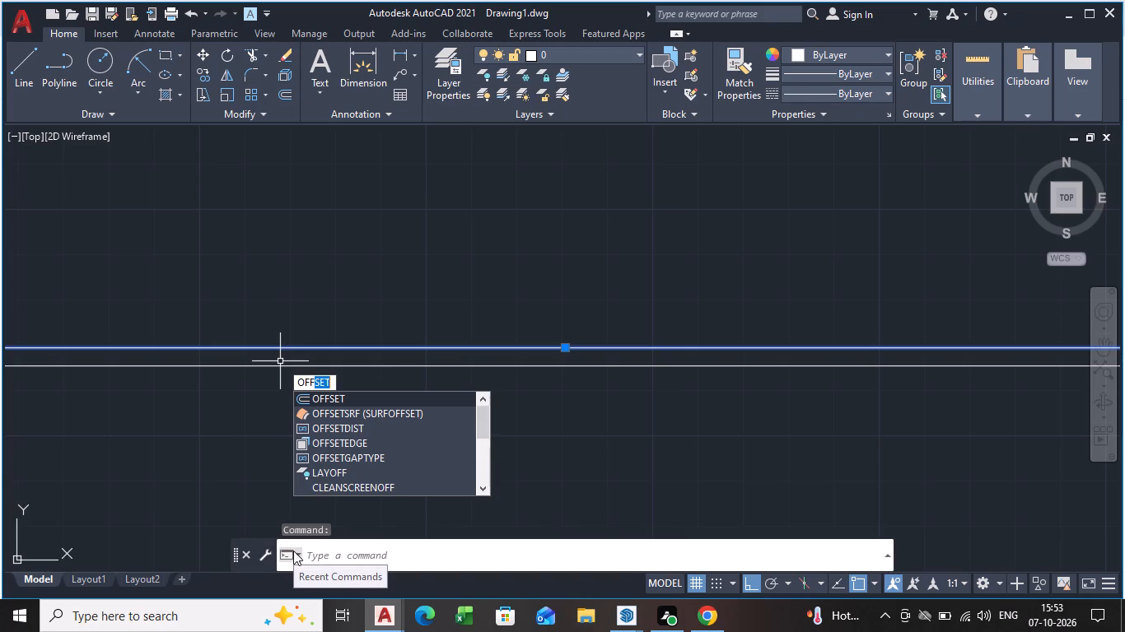
key(Return)
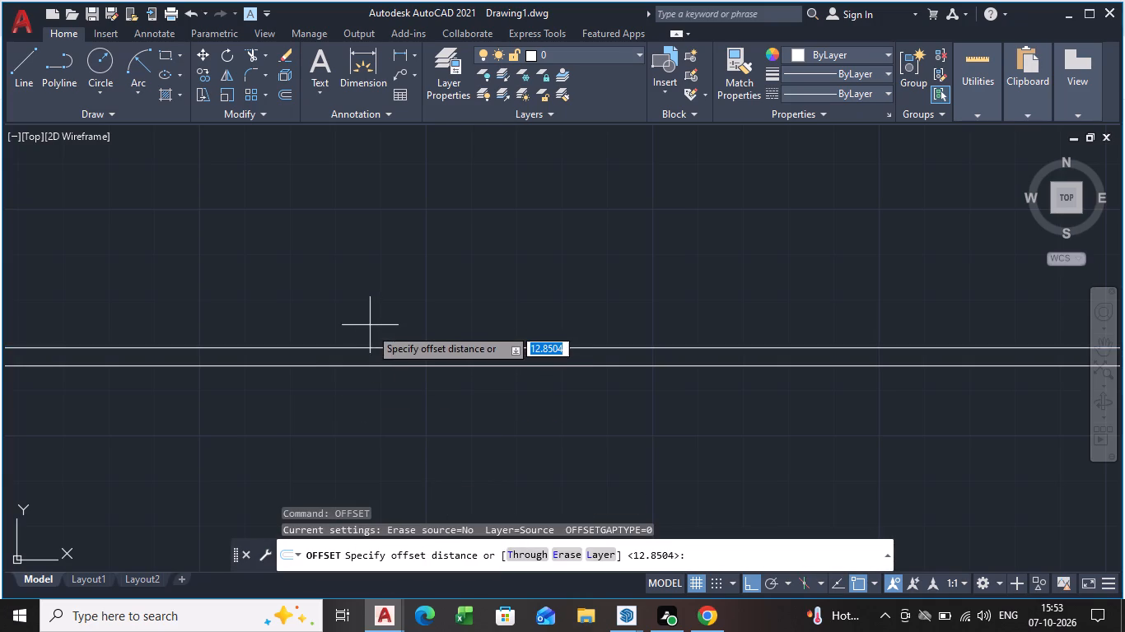
click(376, 349)
click(376, 310)
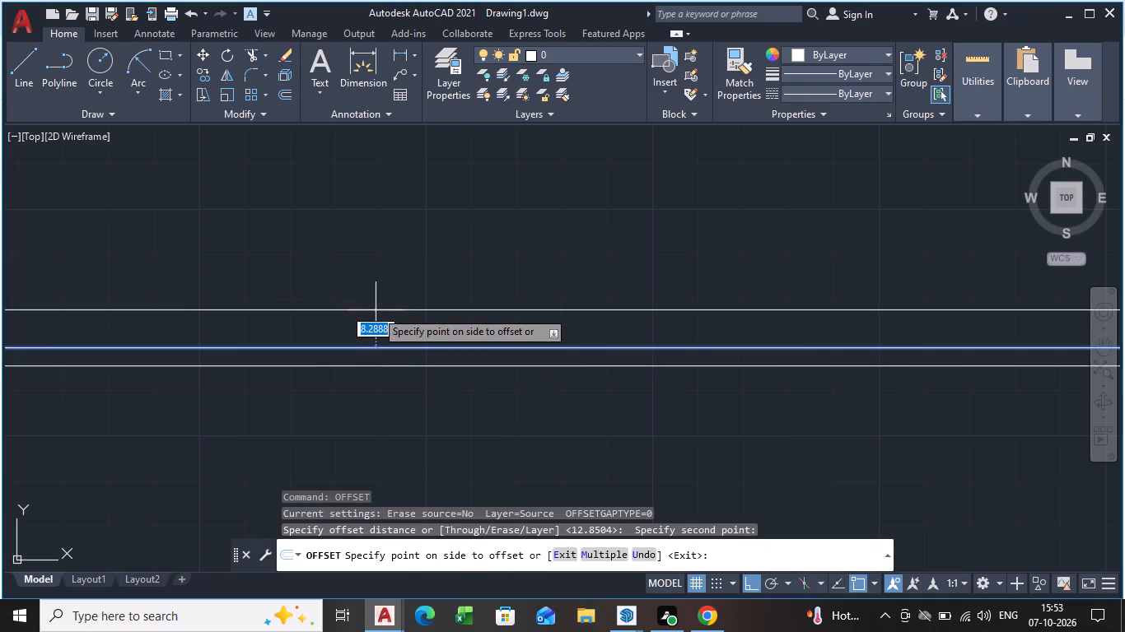
click(375, 324)
scroll(358, 351, down, 2)
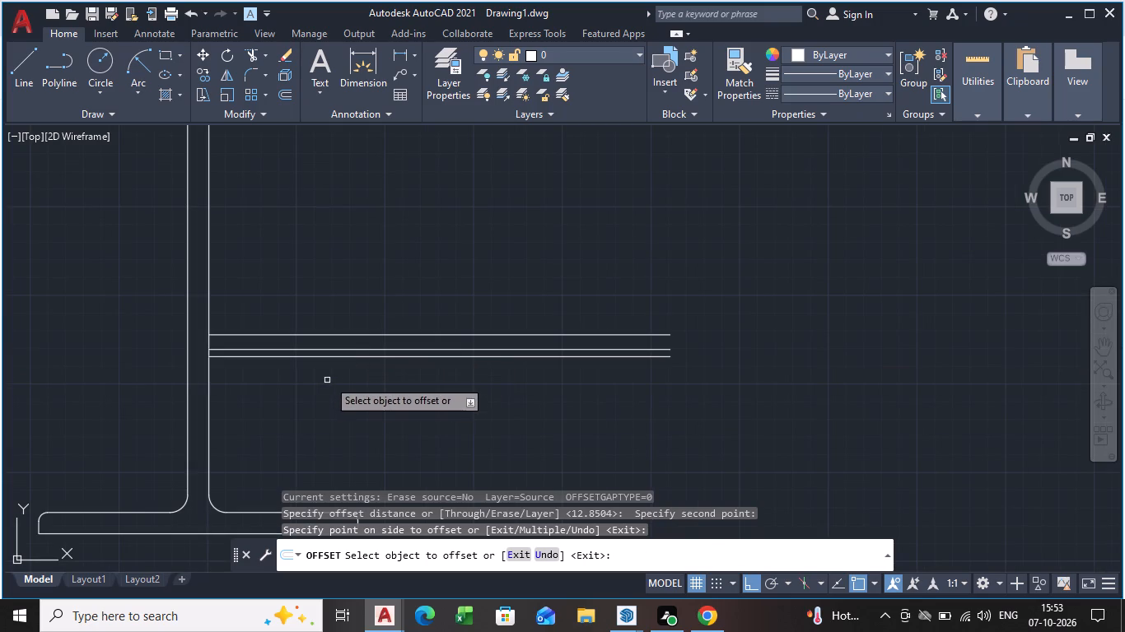
key(space)
Delete the original upper line, now the middle of the three horizontal lines near the beam's bottom flange.
click(366, 349)
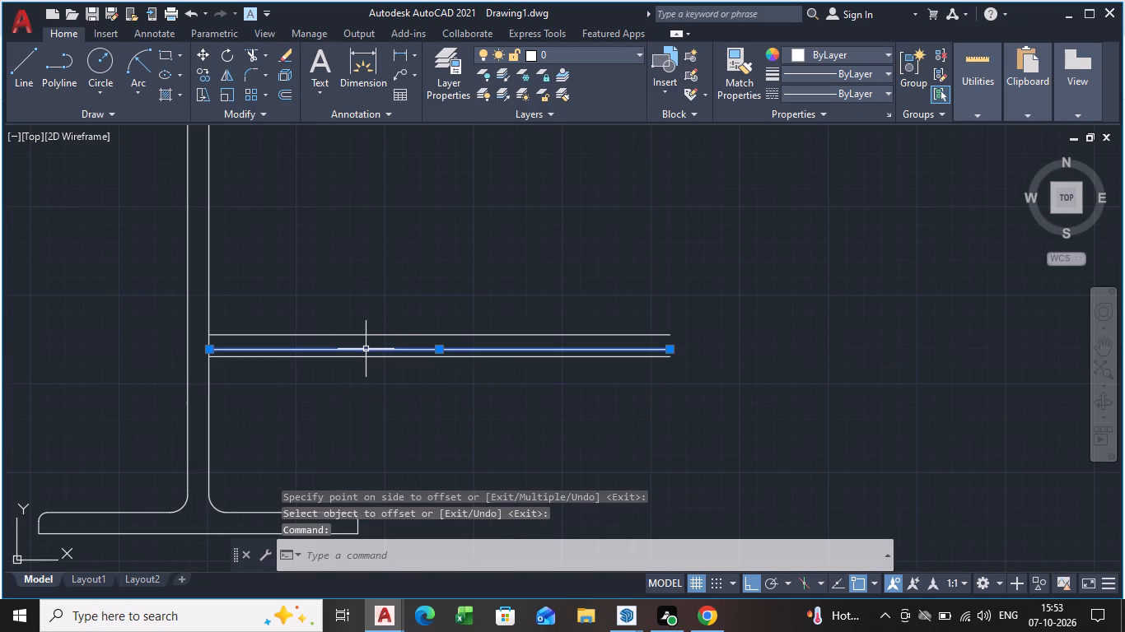
key(Delete)
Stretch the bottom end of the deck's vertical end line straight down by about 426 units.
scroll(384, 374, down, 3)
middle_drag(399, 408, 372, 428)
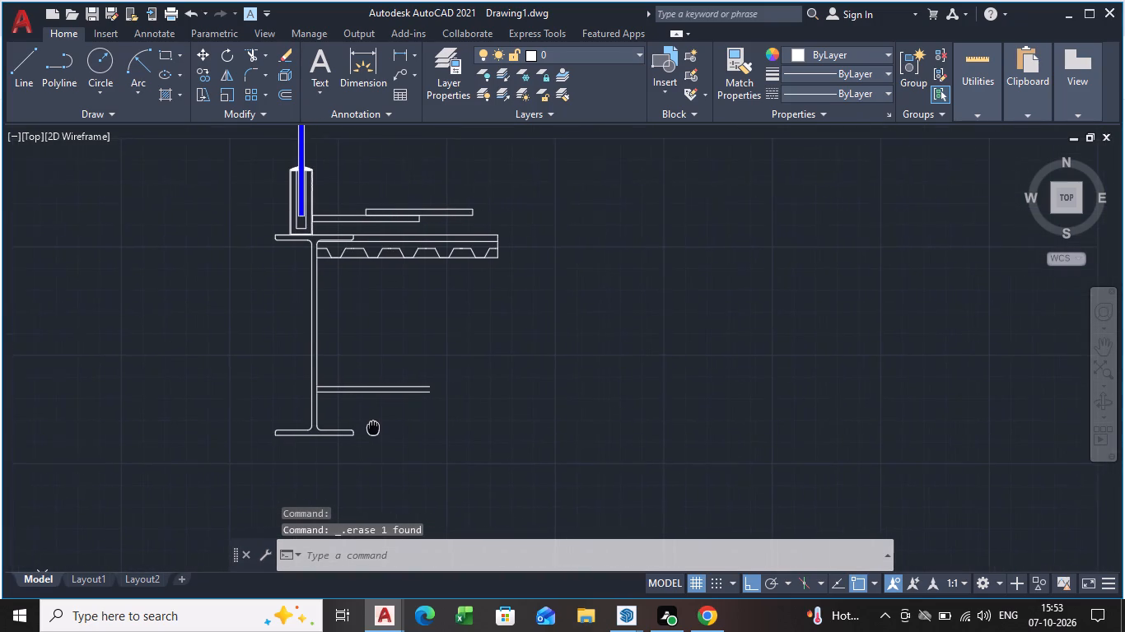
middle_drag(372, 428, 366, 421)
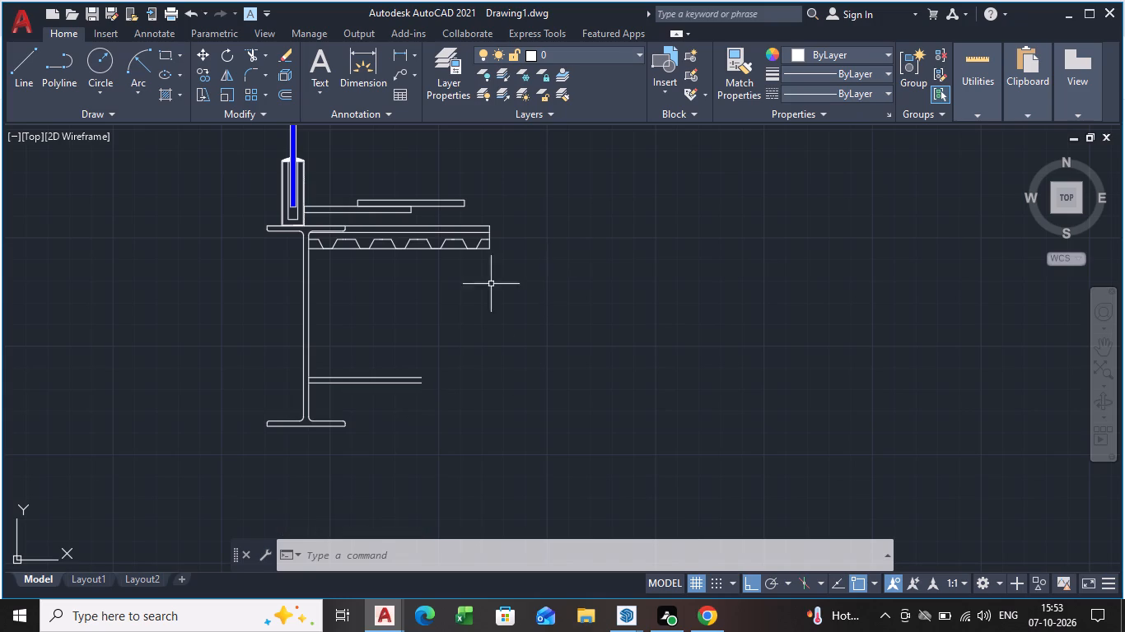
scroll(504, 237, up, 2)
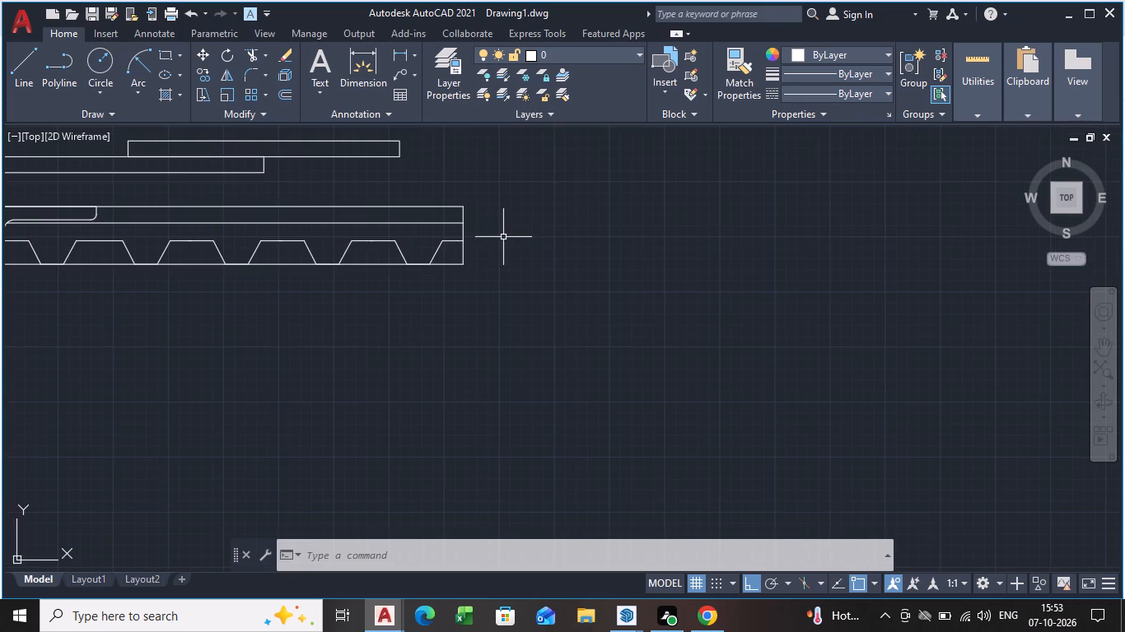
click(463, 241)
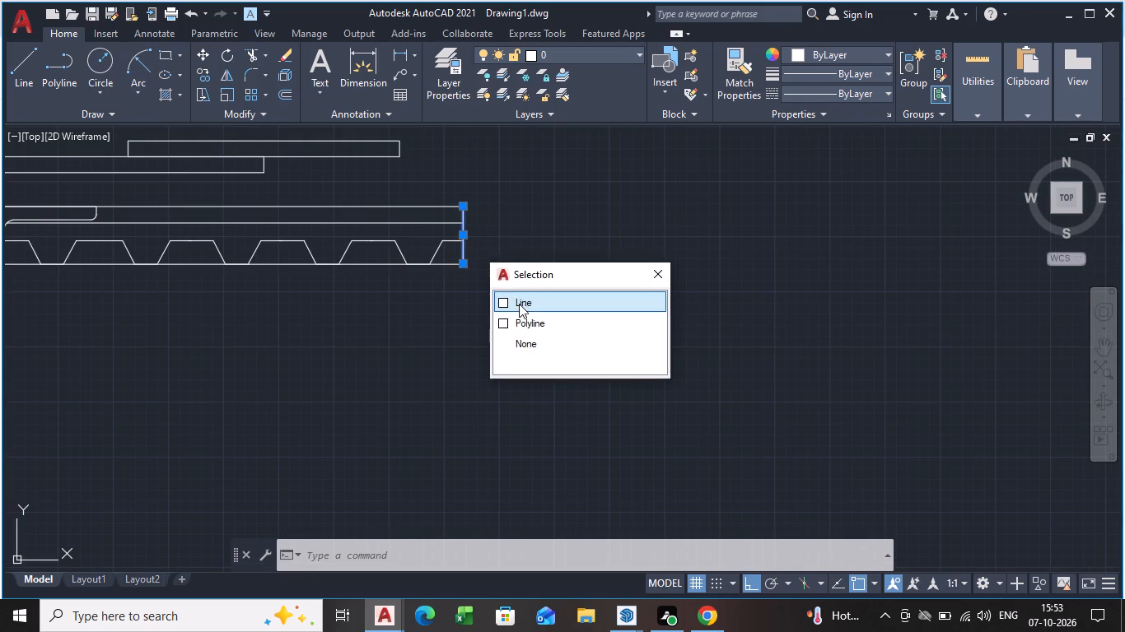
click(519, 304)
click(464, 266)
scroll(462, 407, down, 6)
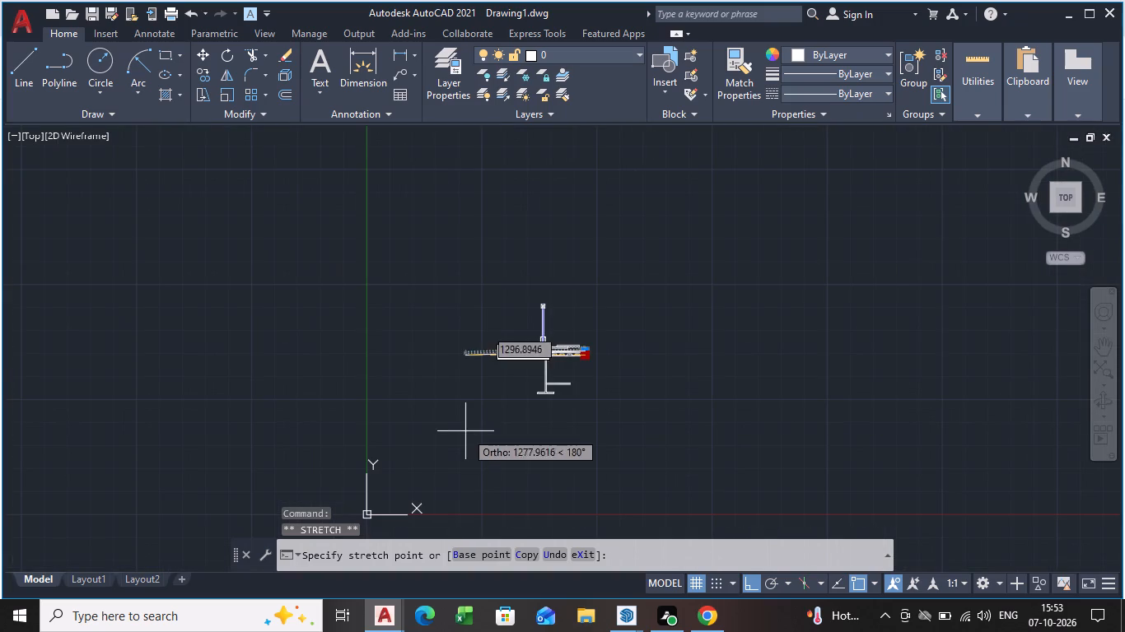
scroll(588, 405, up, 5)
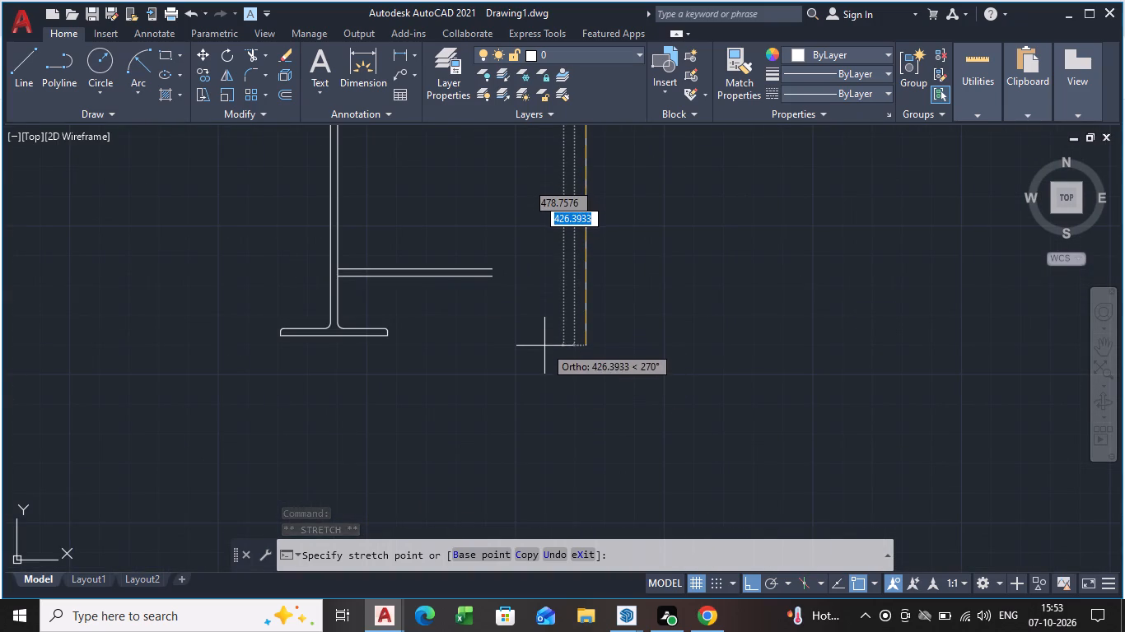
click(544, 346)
Delete the stretched vertical end line of the deck.
key(space)
Draw a vertical line from the deck's upper outer corner straight down to below the beam's bottom flange.
middle_drag(541, 310, 532, 432)
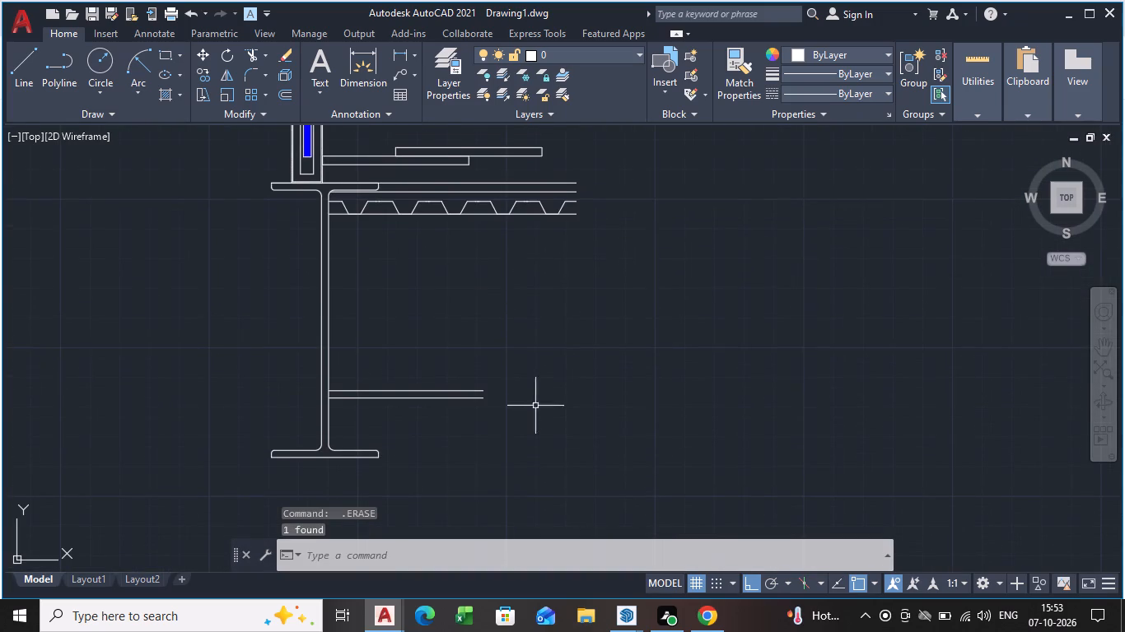
scroll(577, 198, up, 3)
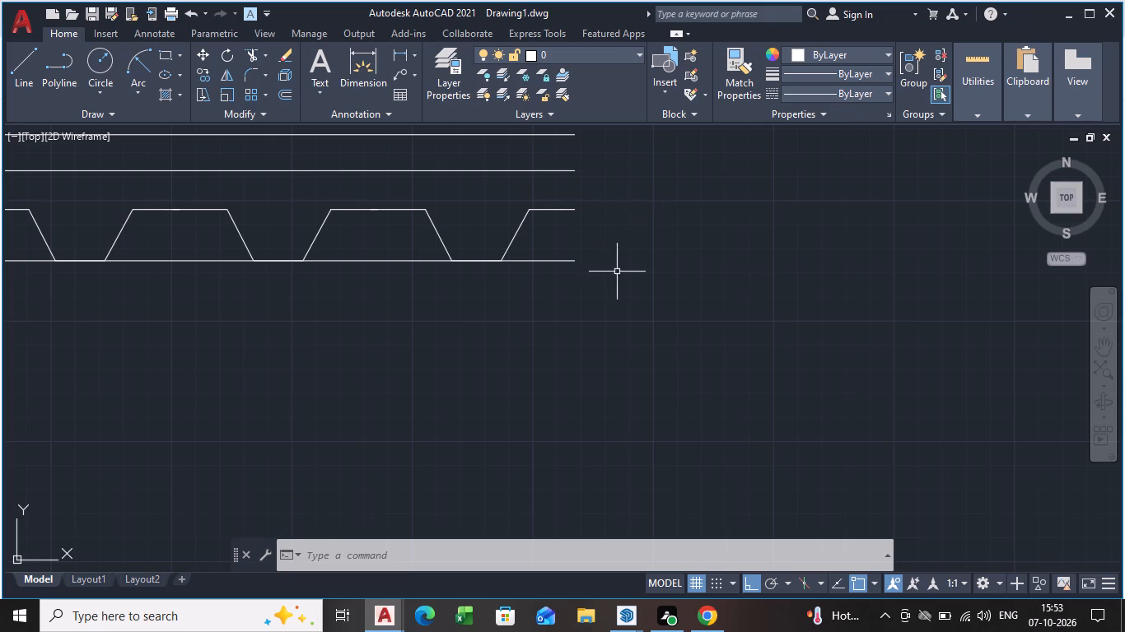
middle_drag(600, 247, 594, 317)
key(l)
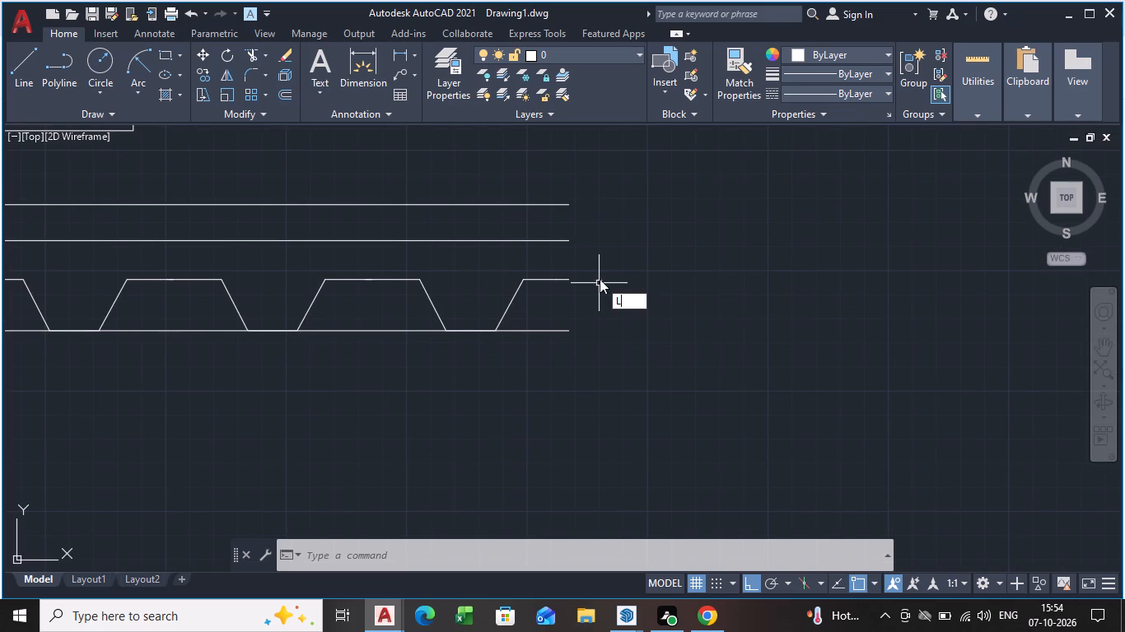
key(Return)
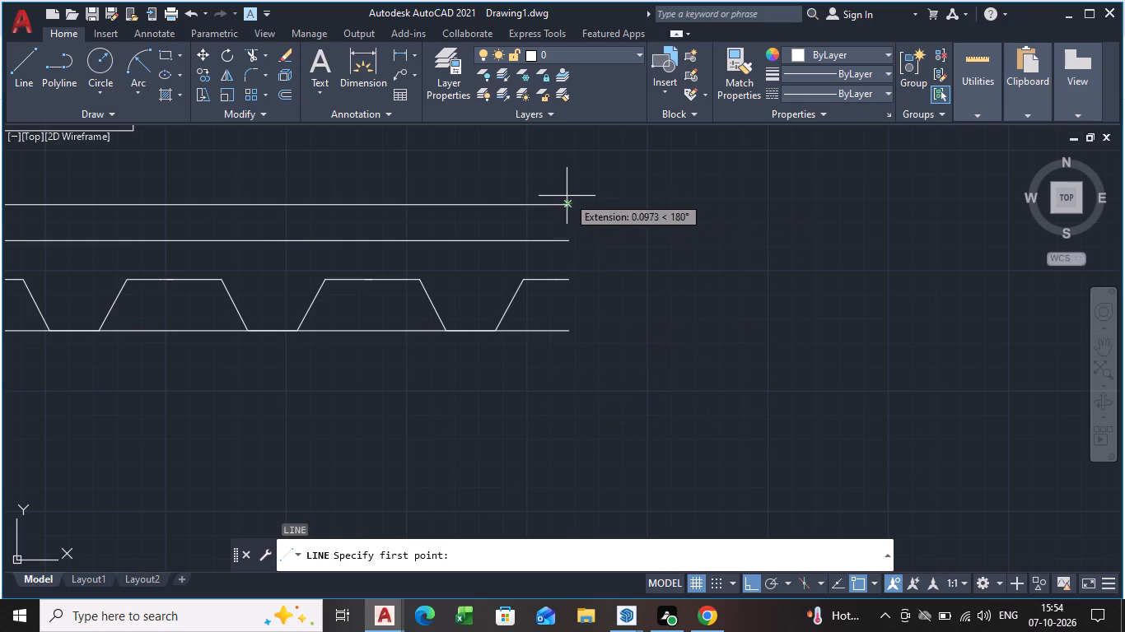
drag(568, 199, 570, 211)
scroll(591, 375, down, 5)
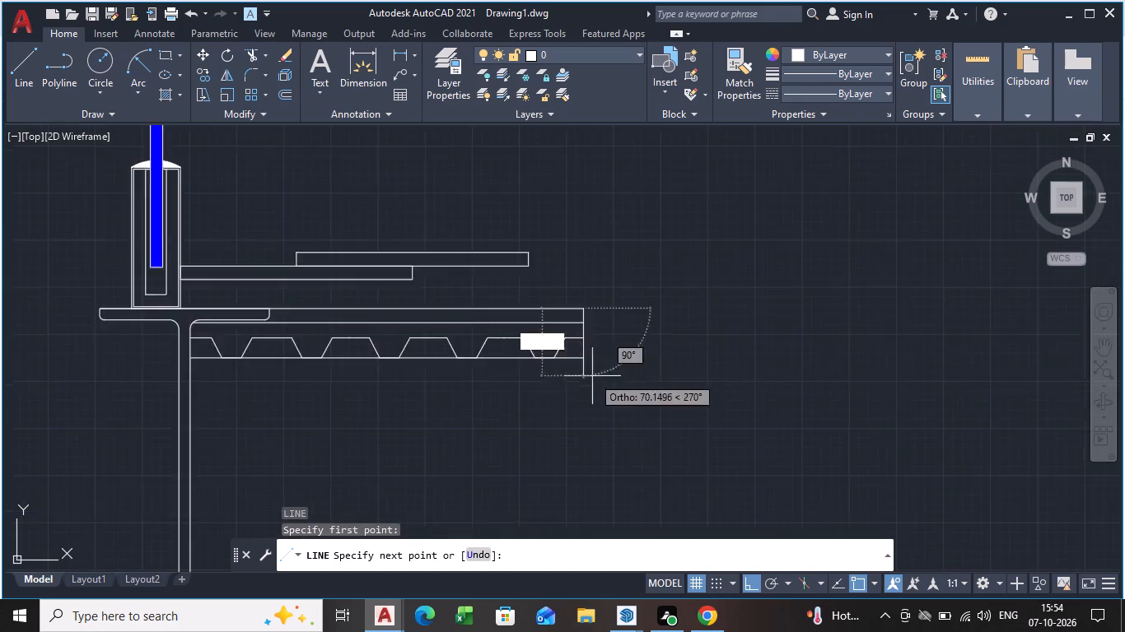
middle_drag(592, 373, 526, 235)
click(557, 425)
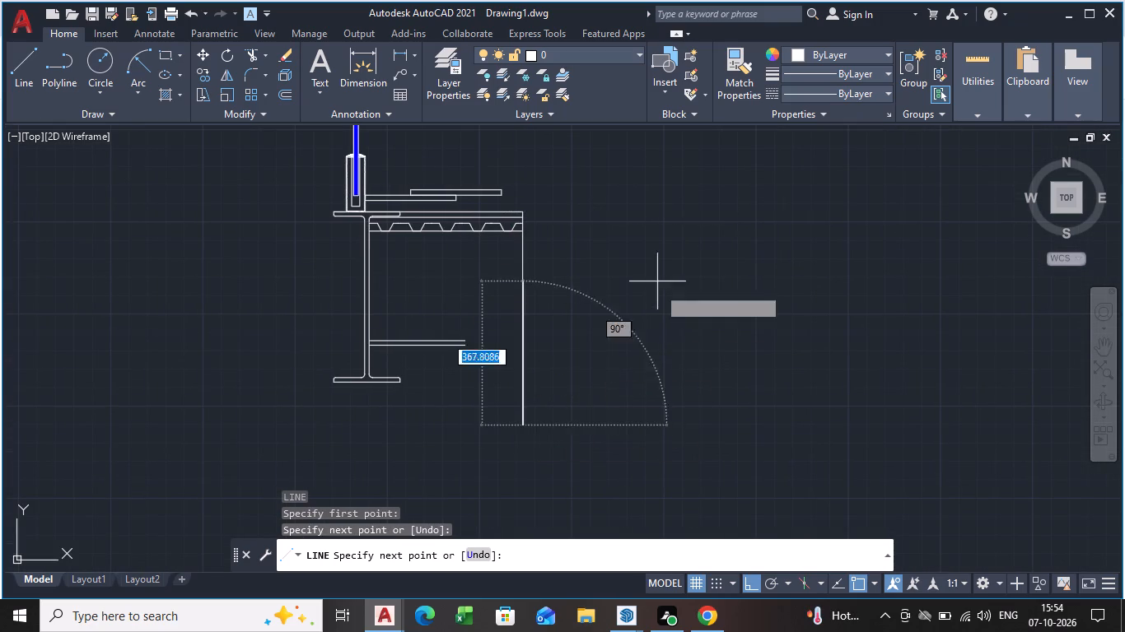
key(space)
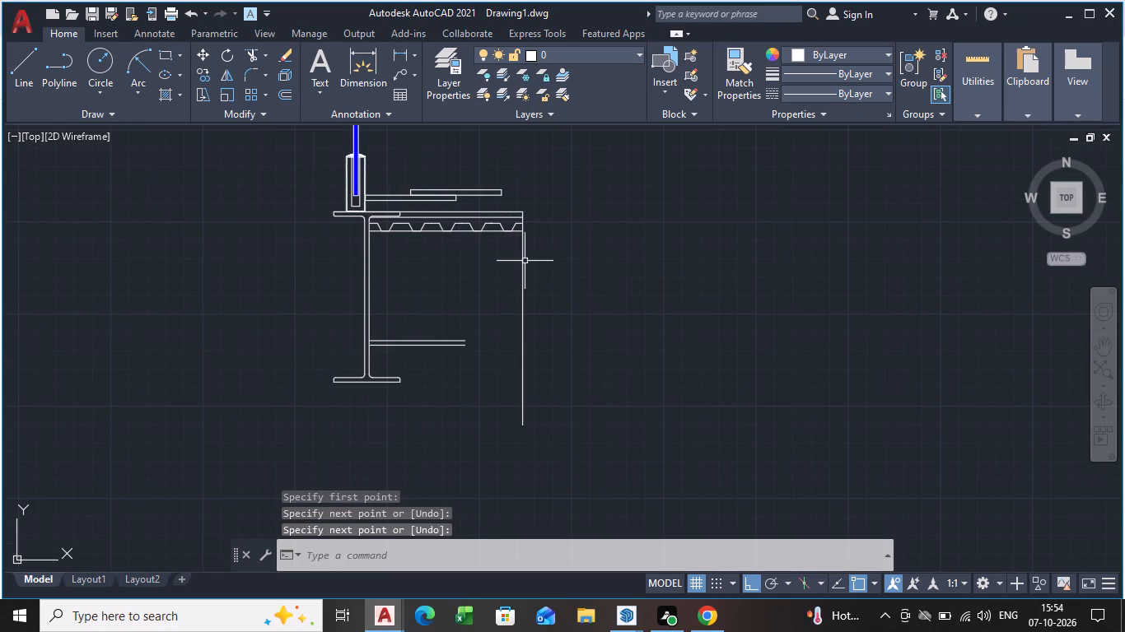
Stretch the top end of the new vertical line upward to slightly above the top of the blue upright.
click(520, 263)
click(525, 263)
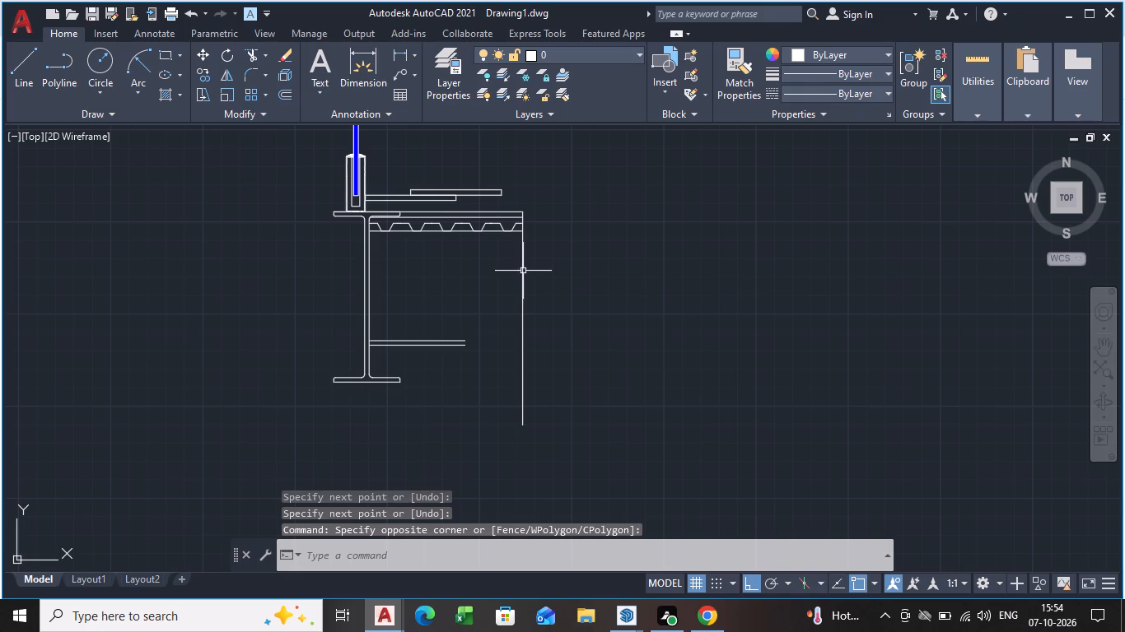
click(523, 271)
middle_drag(527, 270, 540, 425)
click(537, 365)
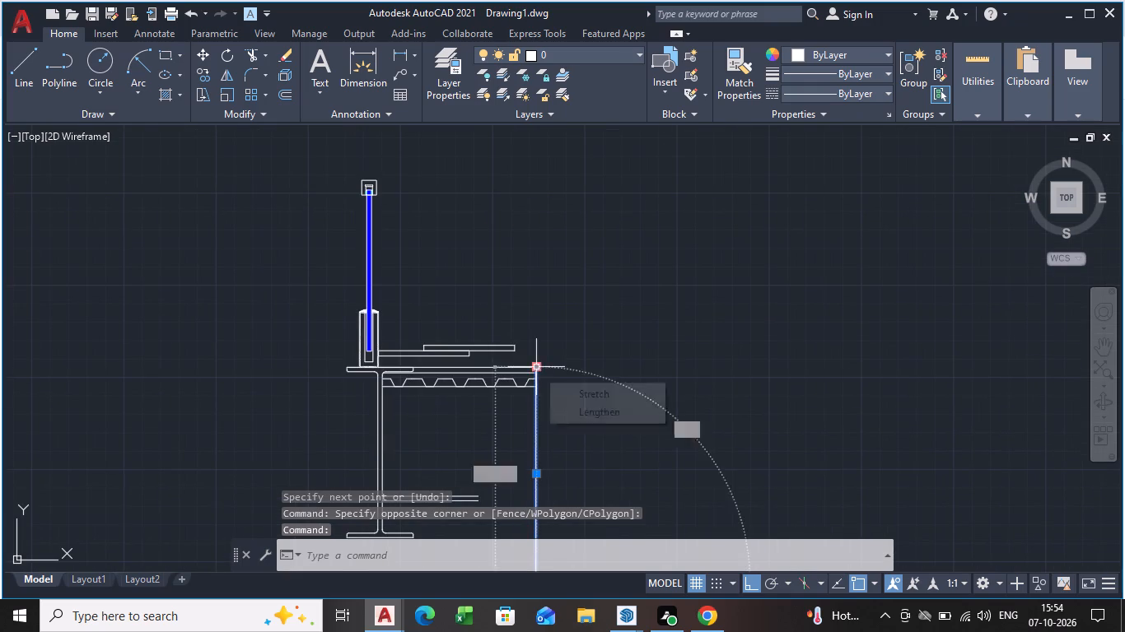
click(504, 182)
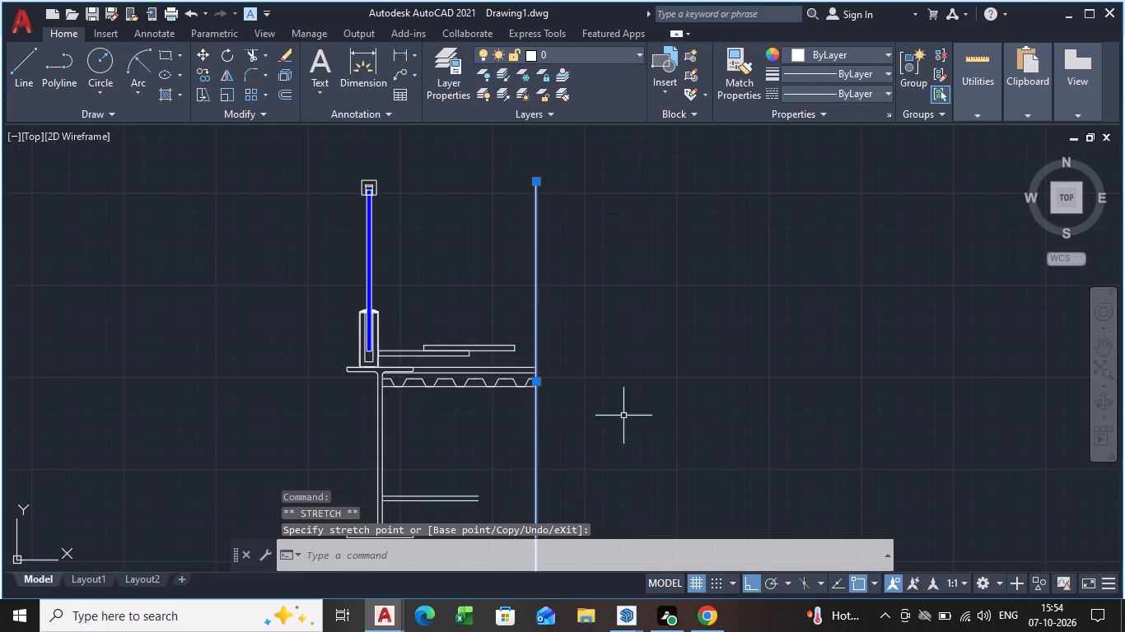
key(Escape)
Stretch the free ends of both closely spaced horizontal lines near the bottom flange to meet the long vertical line.
middle_drag(612, 419, 535, 330)
scroll(404, 439, up, 2)
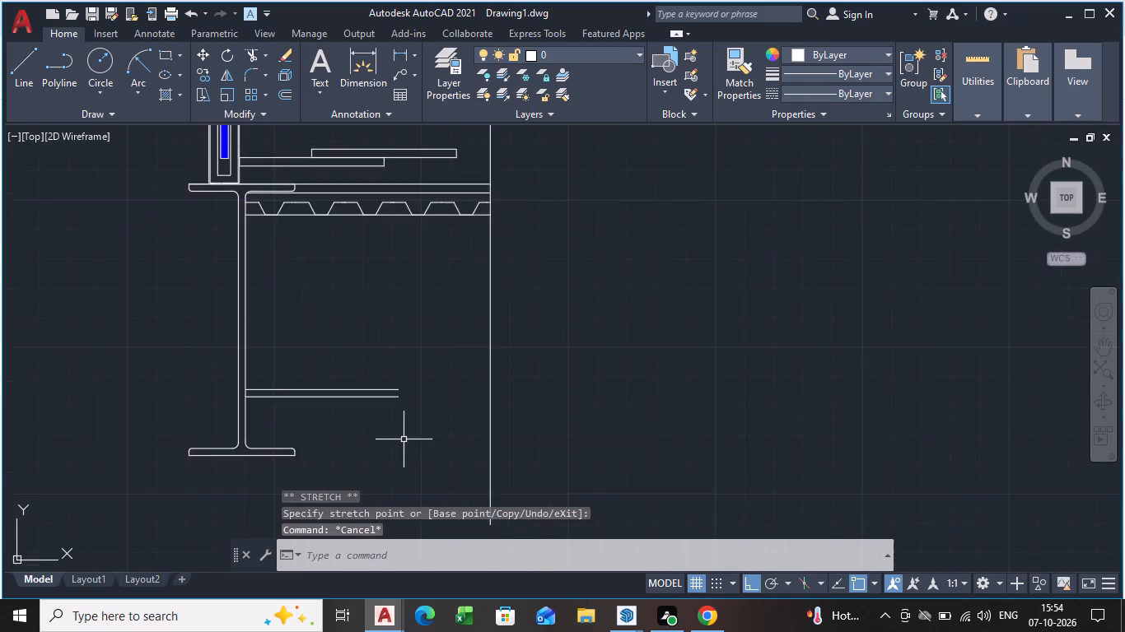
click(384, 361)
click(397, 361)
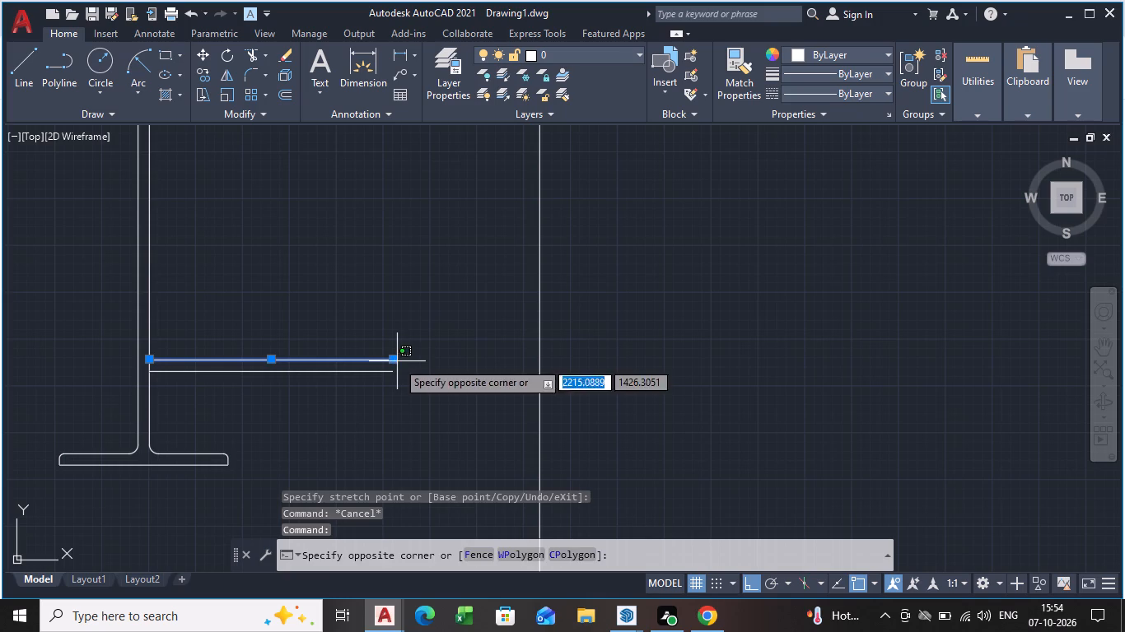
click(450, 363)
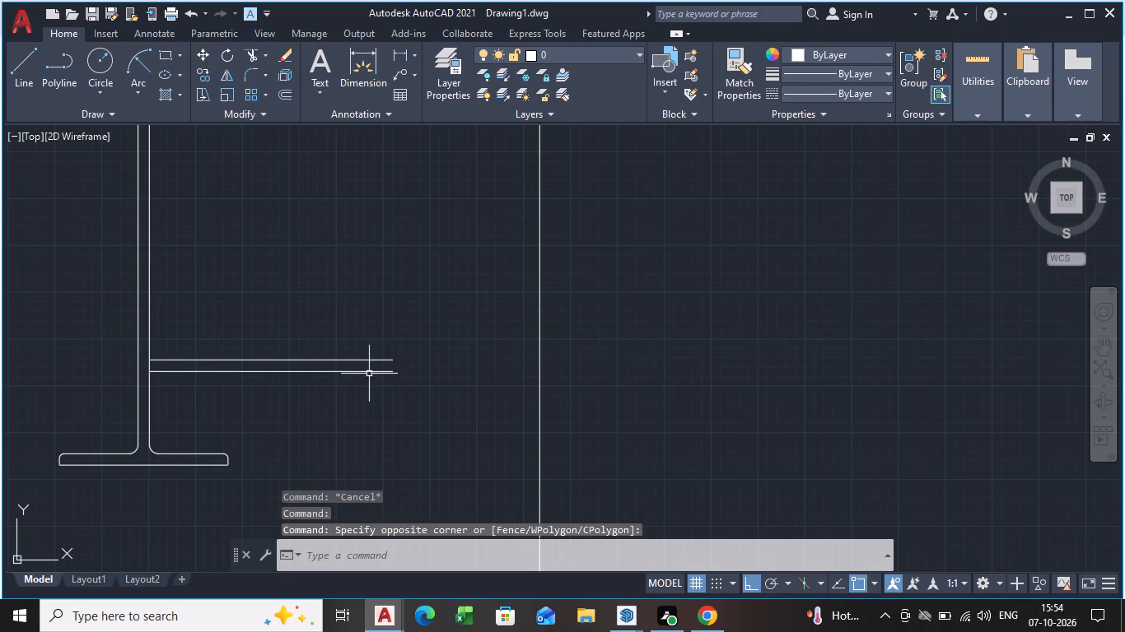
click(354, 359)
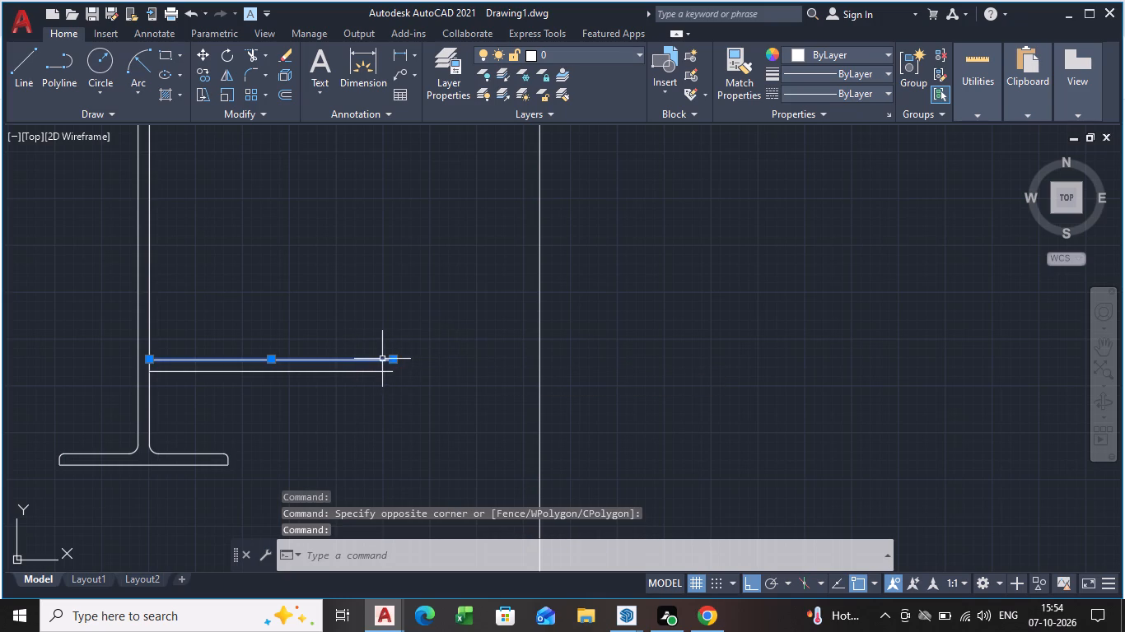
click(393, 359)
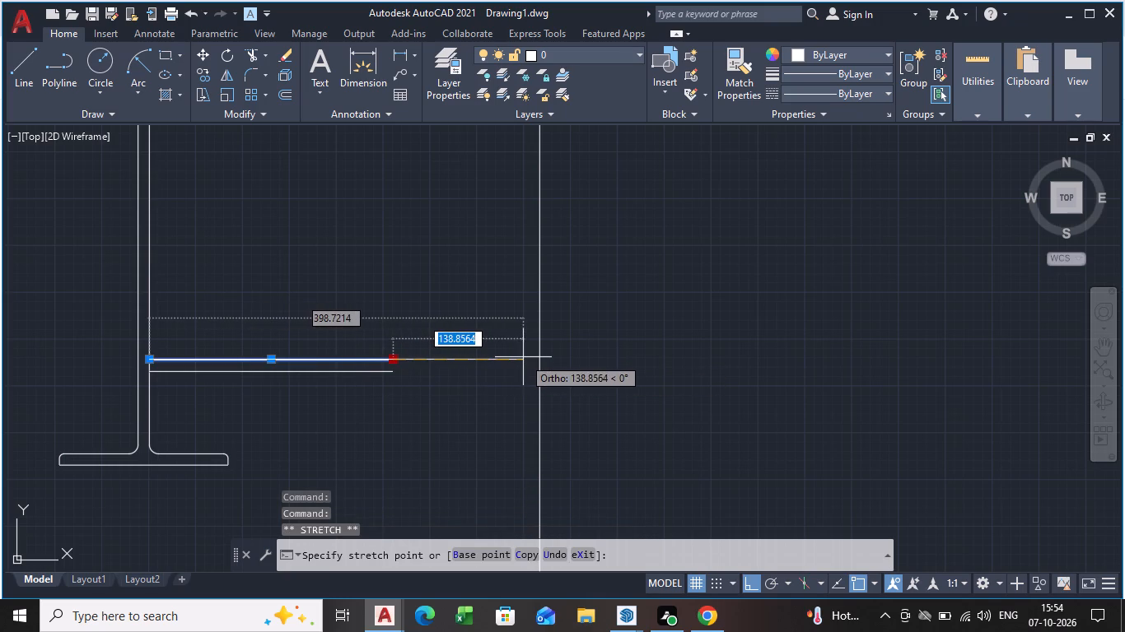
click(537, 357)
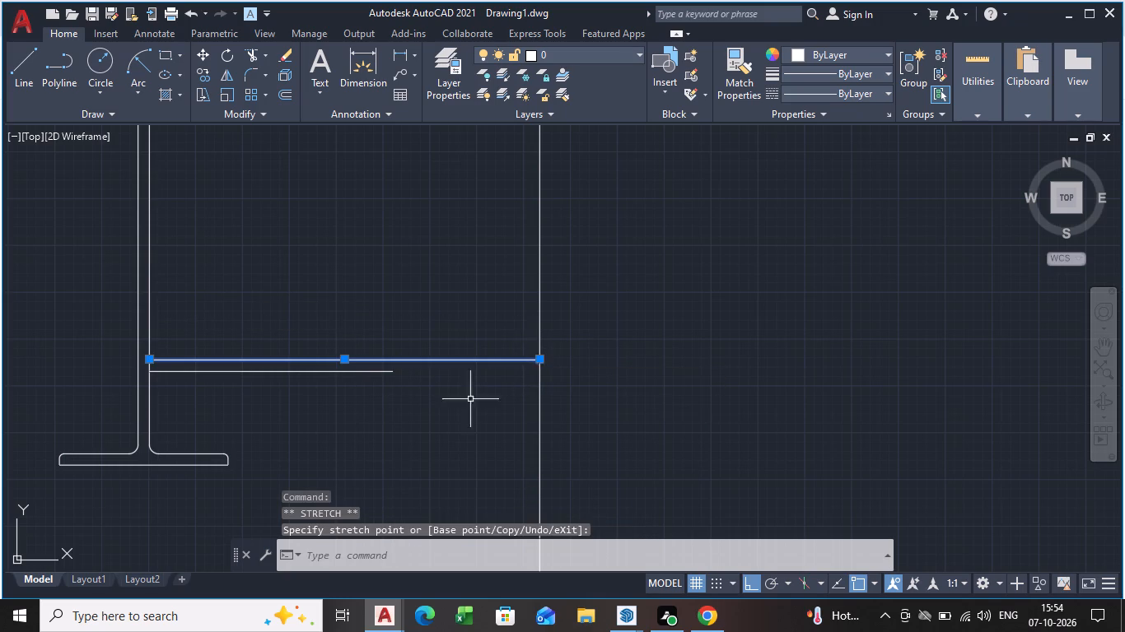
click(369, 373)
click(396, 373)
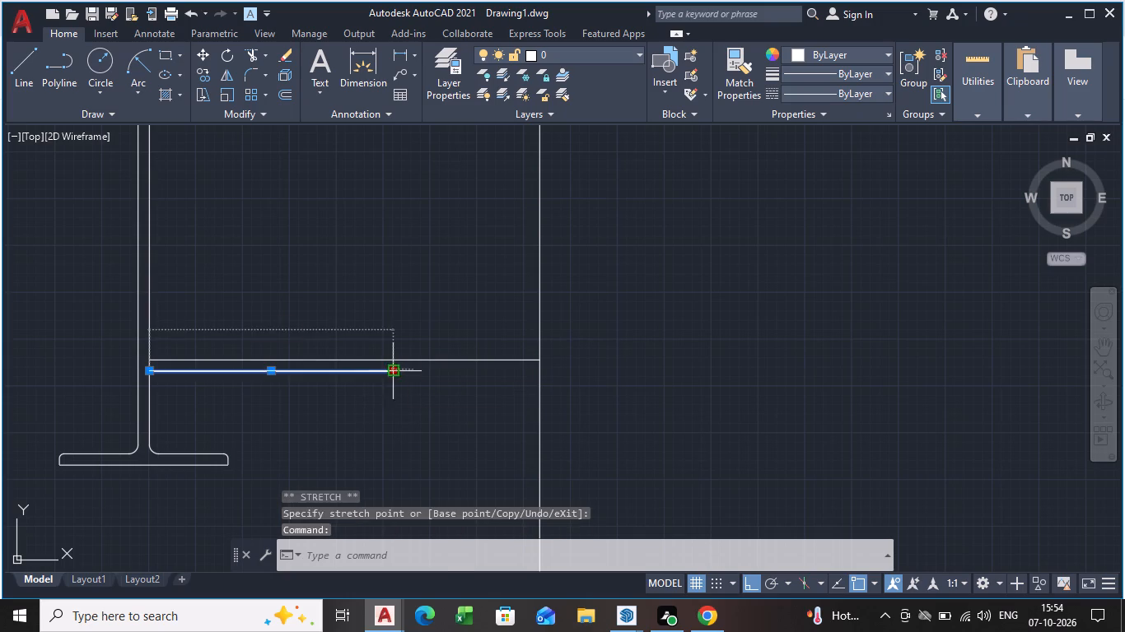
click(537, 374)
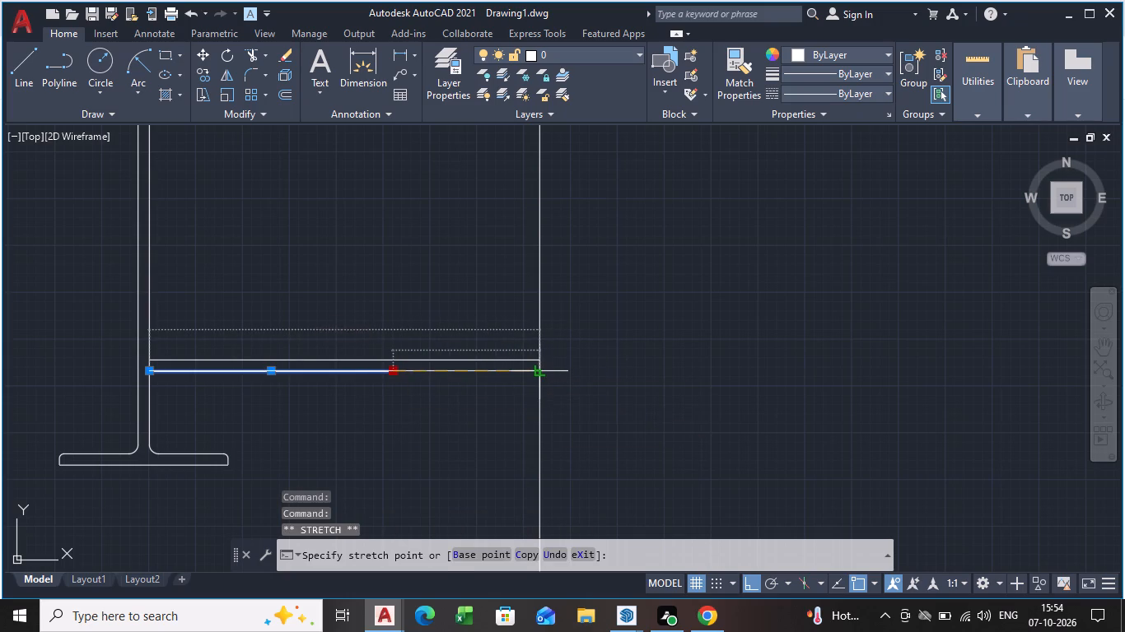
key(Escape)
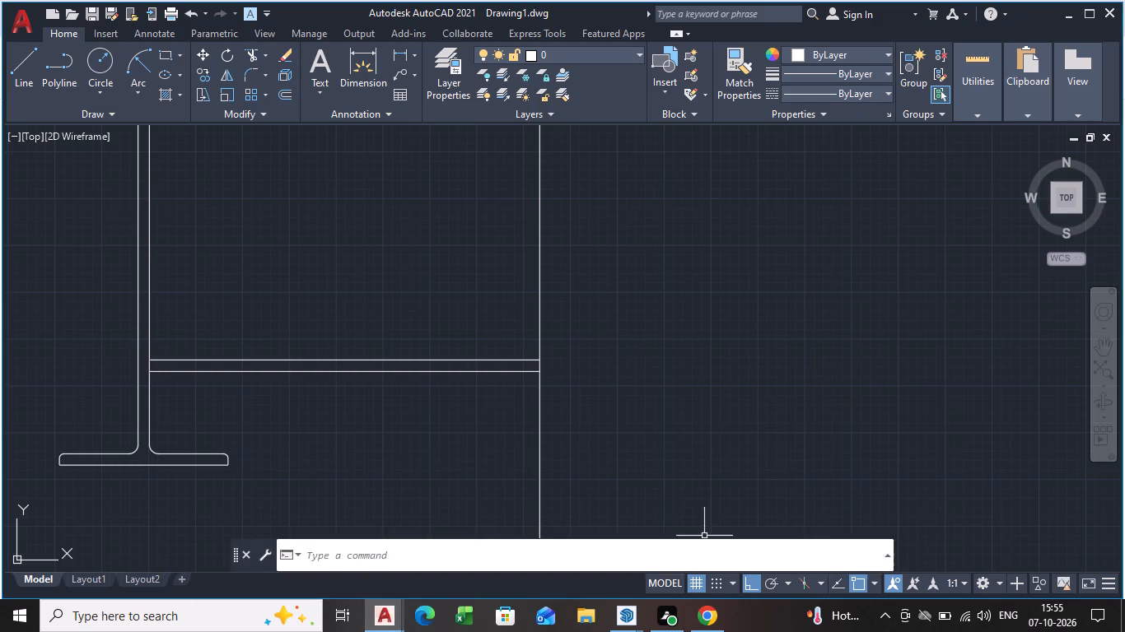
Draw a horizontal line about 416 units long from the midpoint of the web's deck-side edge to the long vertical line.
scroll(348, 426, down, 3)
middle_drag(353, 432, 354, 445)
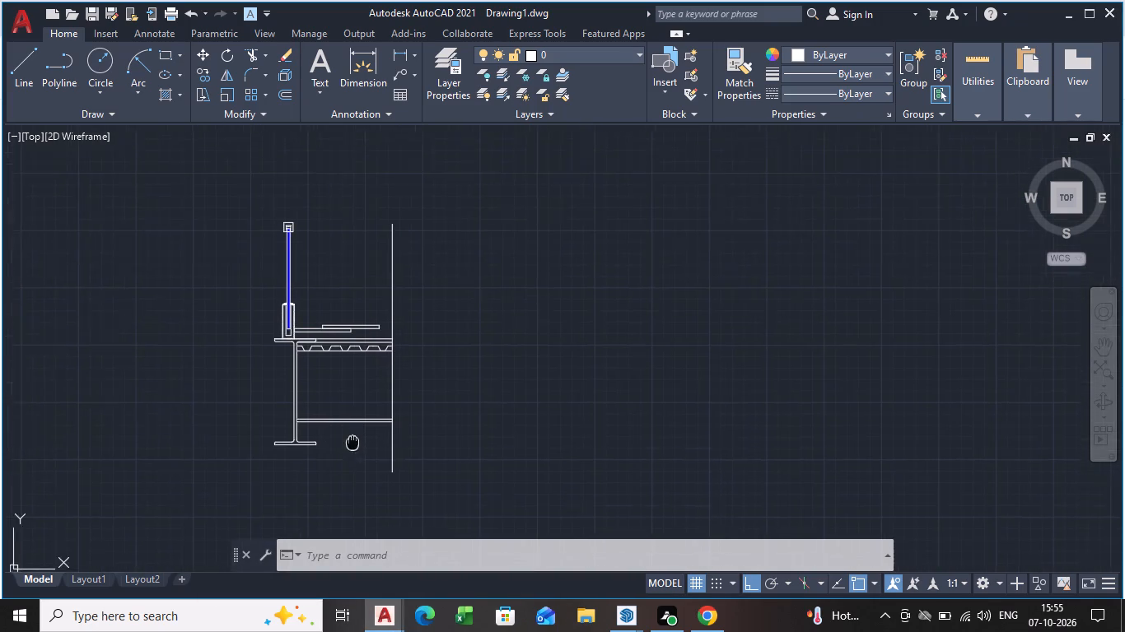
middle_drag(354, 445, 369, 462)
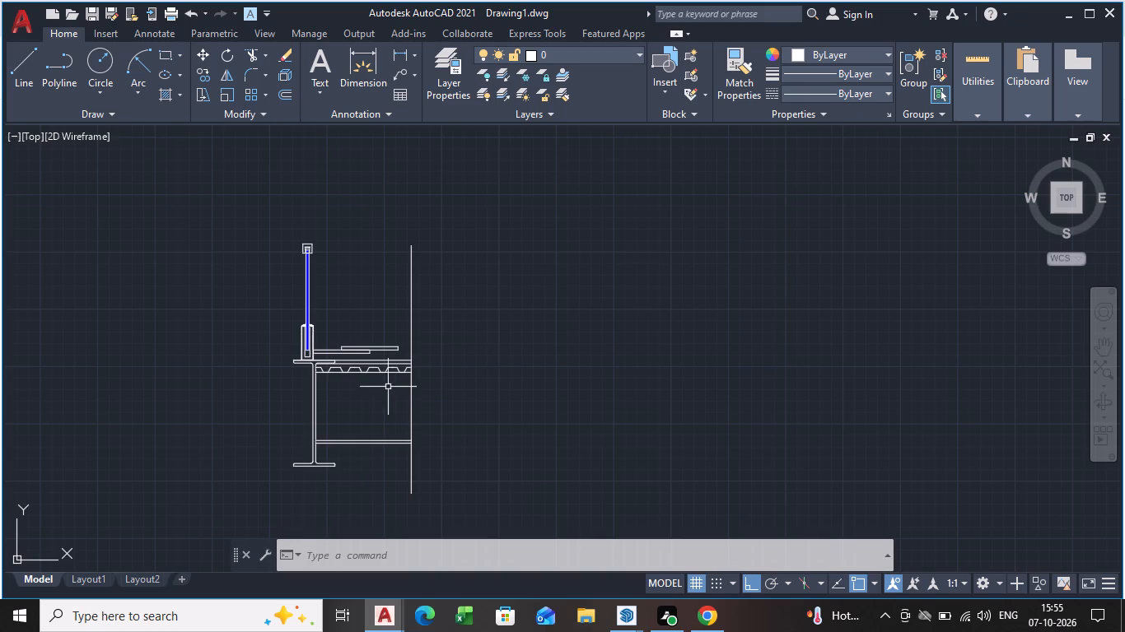
scroll(332, 432, up, 2)
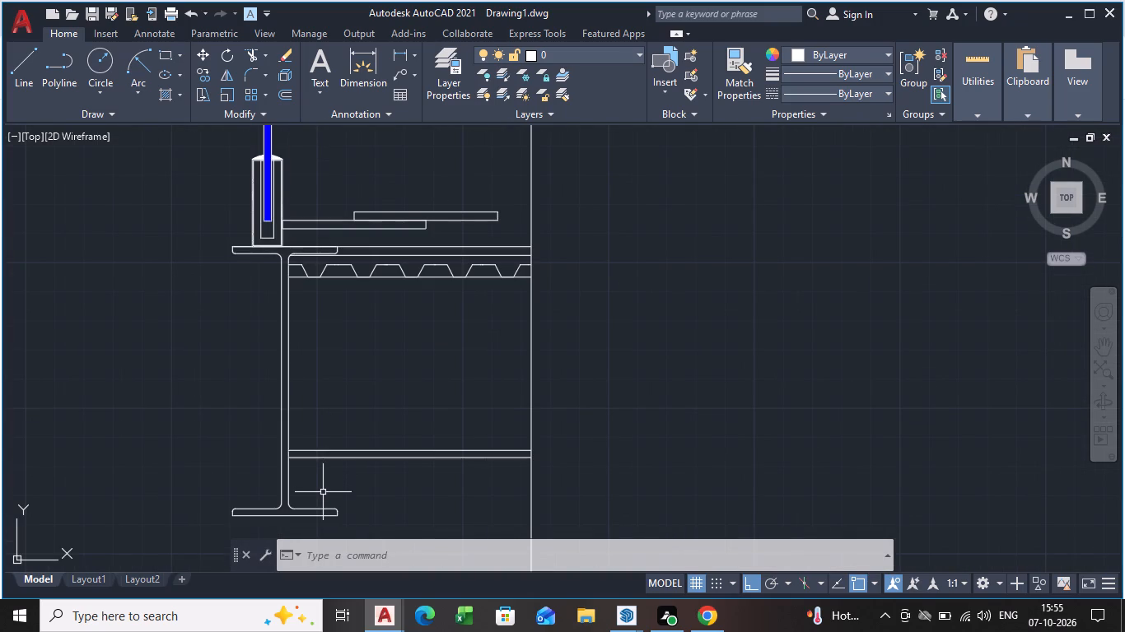
key(l)
key(Return)
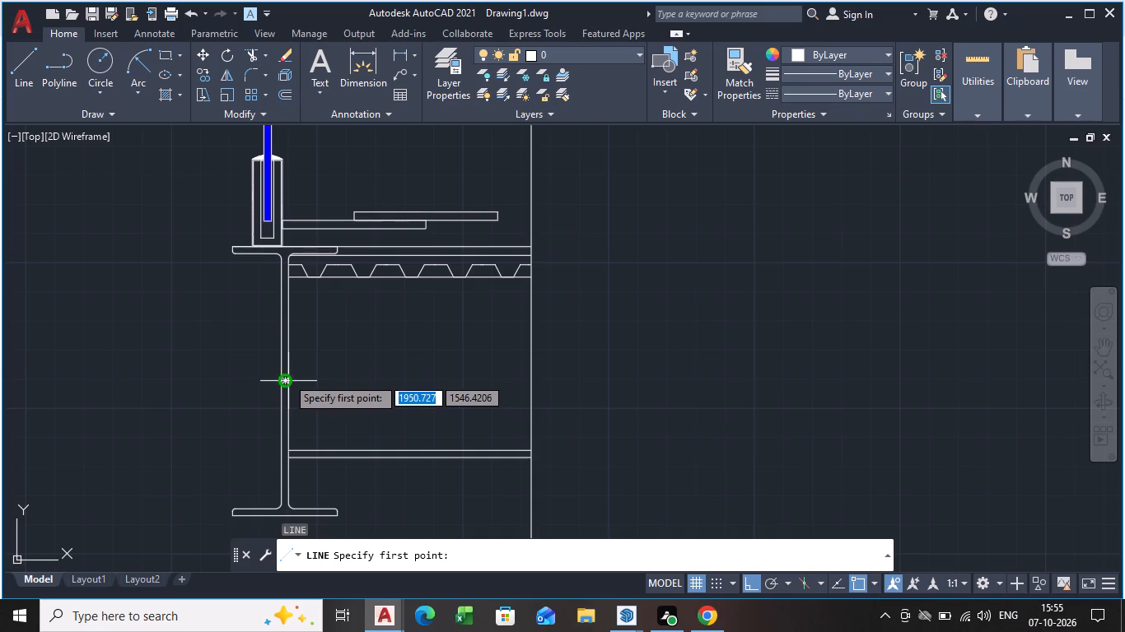
scroll(284, 369, up, 2)
click(297, 402)
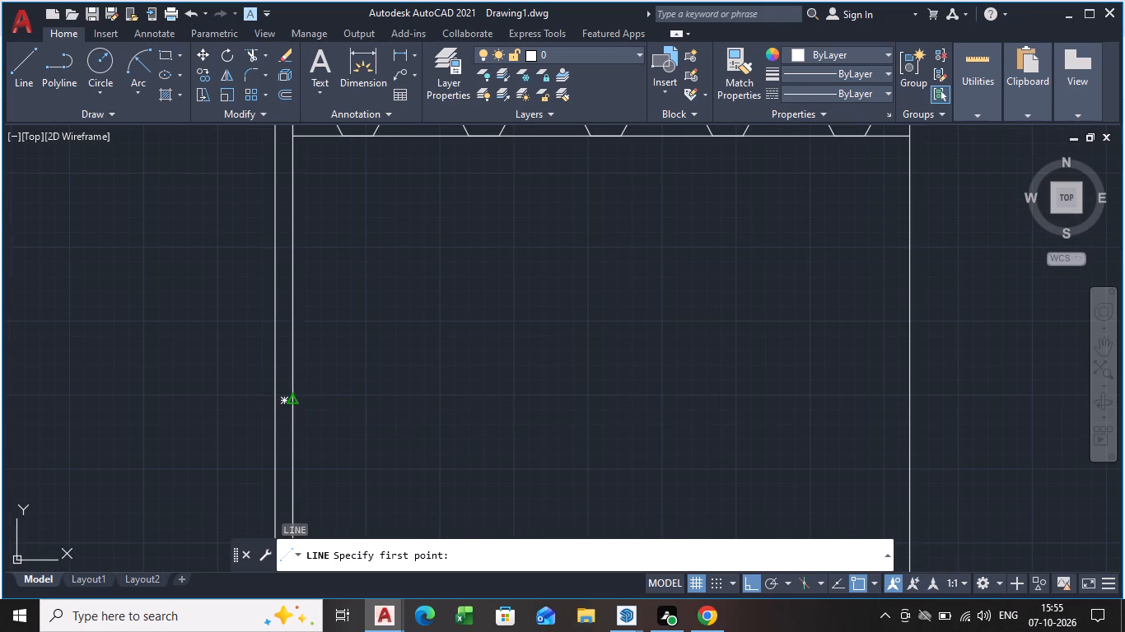
scroll(502, 455, down, 4)
middle_drag(502, 445, 386, 432)
scroll(520, 452, up, 4)
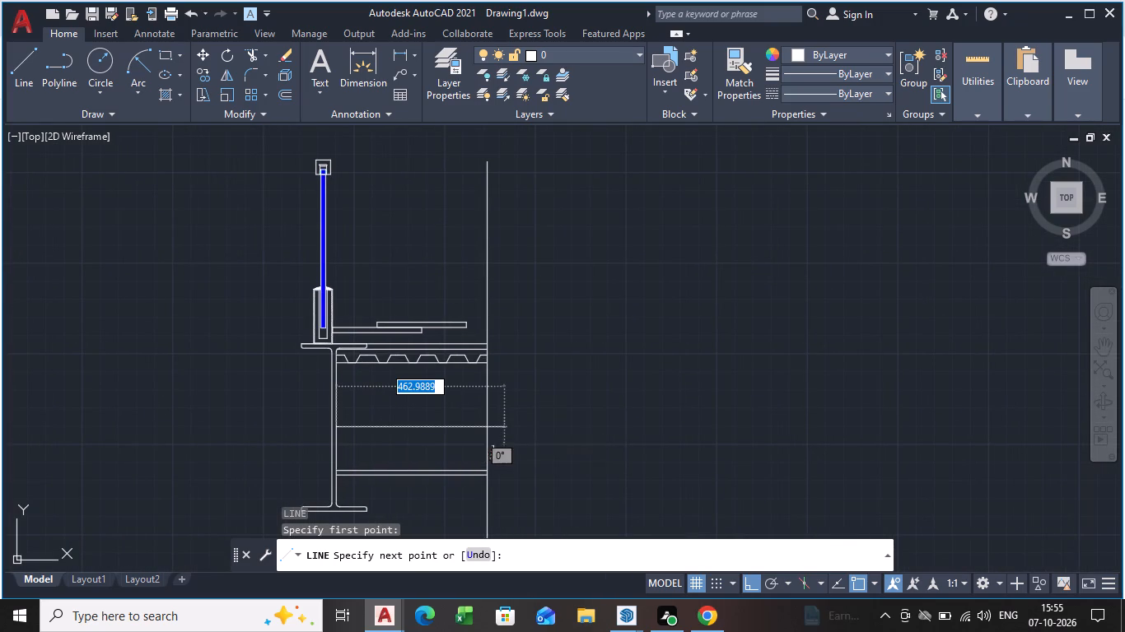
scroll(483, 416, up, 3)
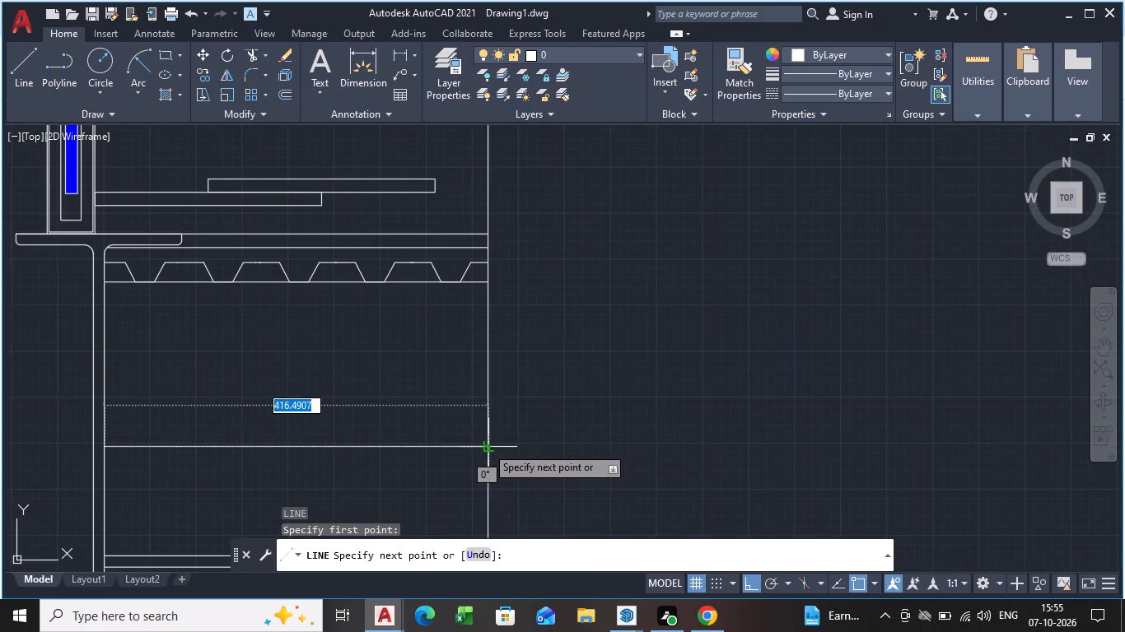
click(486, 446)
key(Escape)
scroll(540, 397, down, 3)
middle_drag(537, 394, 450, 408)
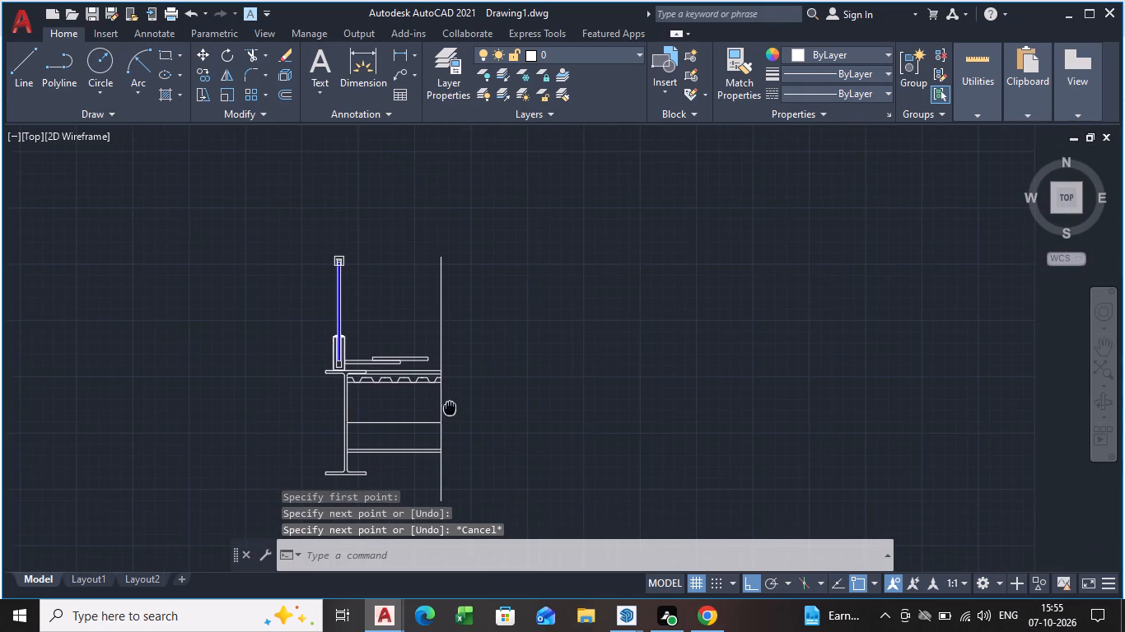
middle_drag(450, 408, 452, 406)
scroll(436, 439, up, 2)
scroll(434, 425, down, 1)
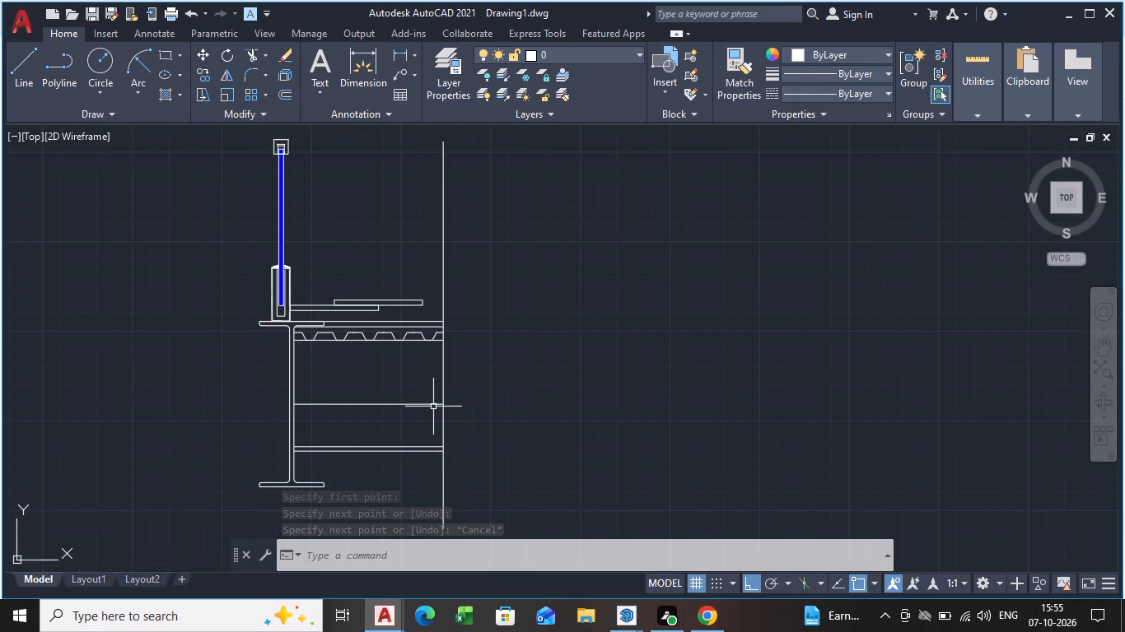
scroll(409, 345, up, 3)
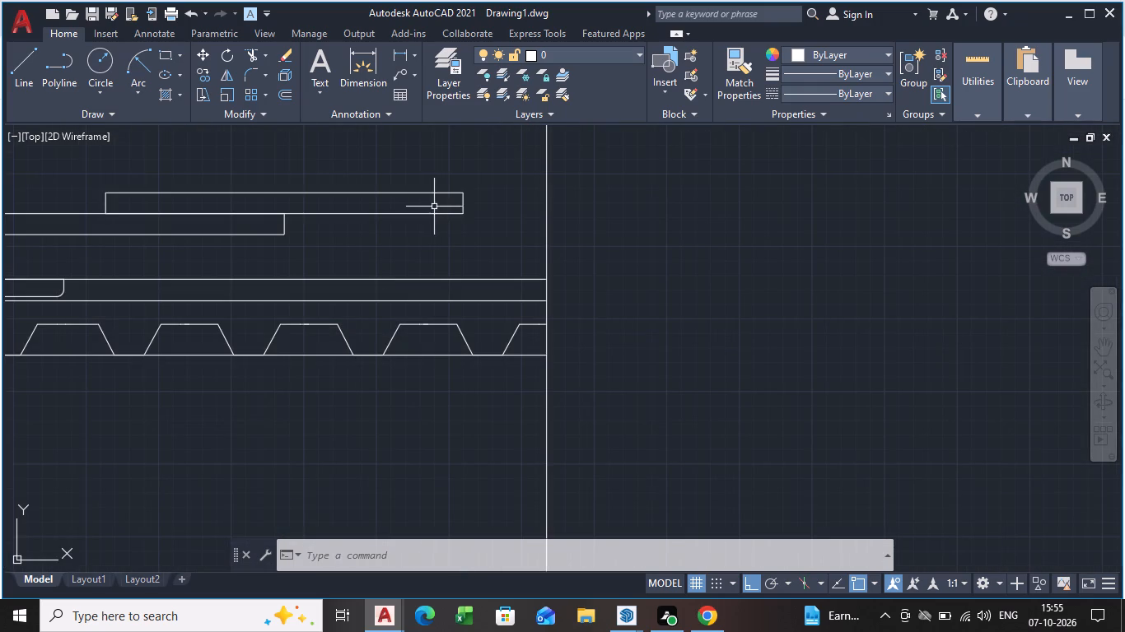
Stretch the free end edge of the upper stacked plate horizontally to meet the long vertical line.
click(461, 203)
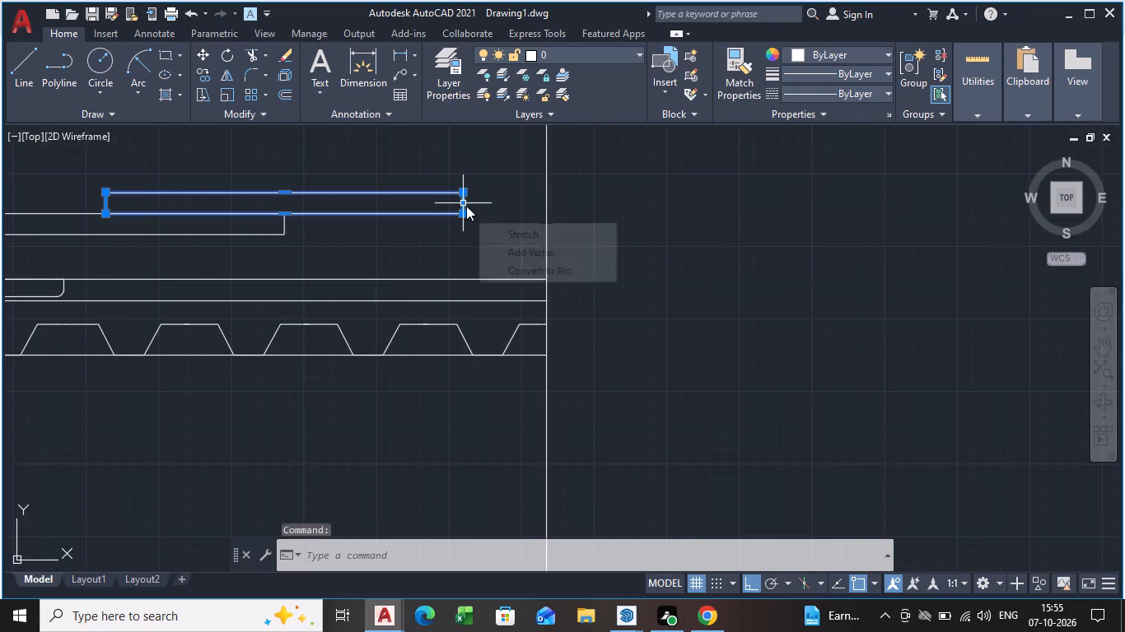
click(466, 206)
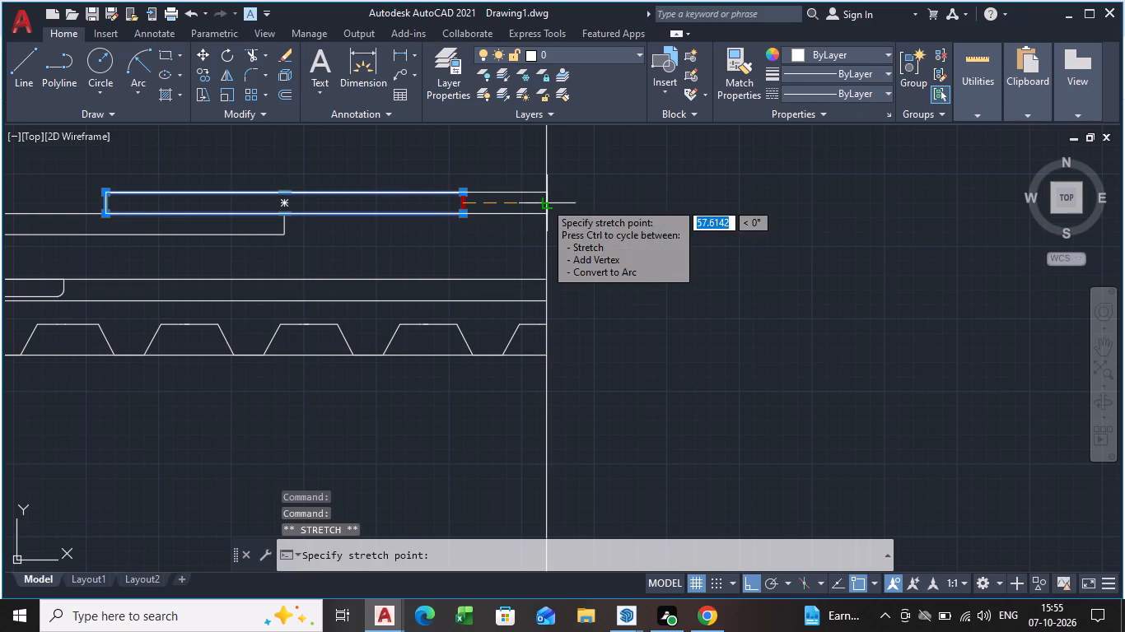
click(544, 202)
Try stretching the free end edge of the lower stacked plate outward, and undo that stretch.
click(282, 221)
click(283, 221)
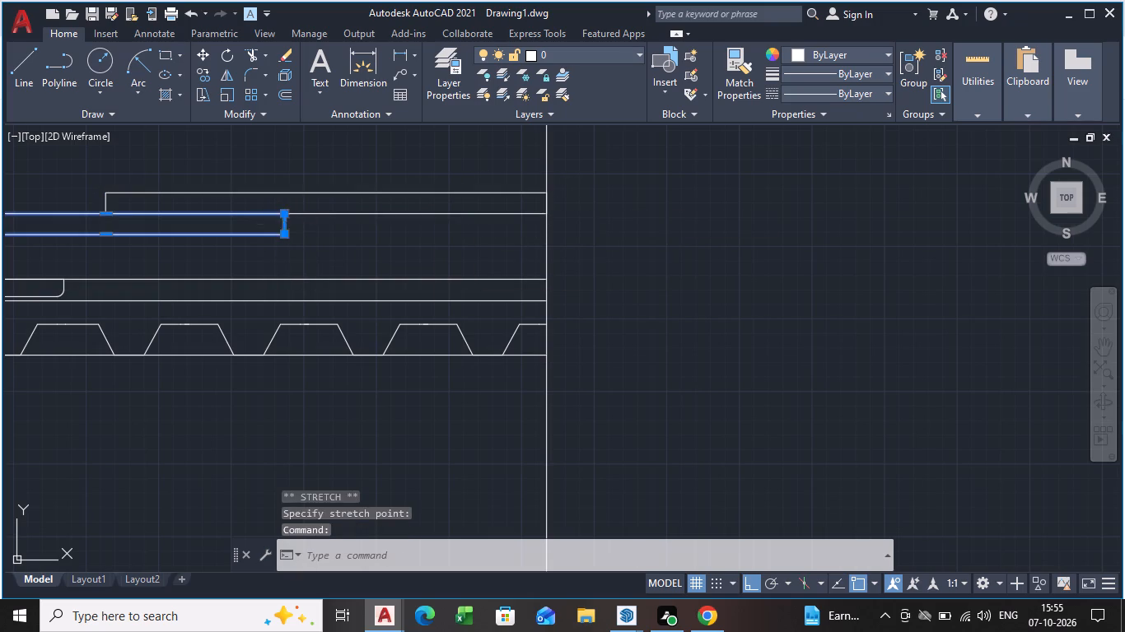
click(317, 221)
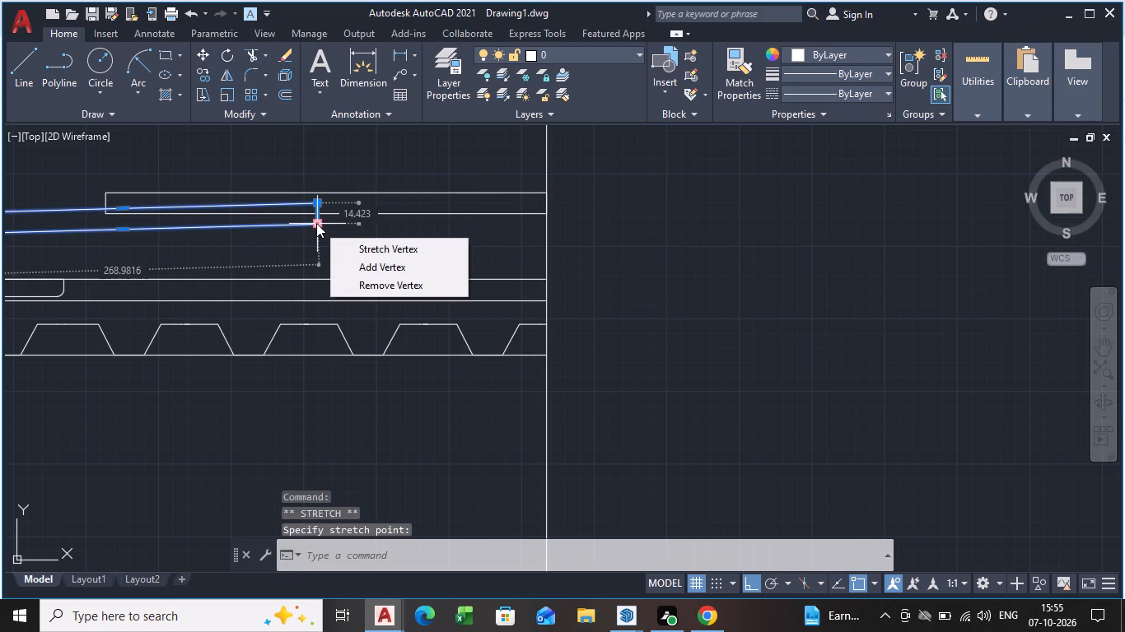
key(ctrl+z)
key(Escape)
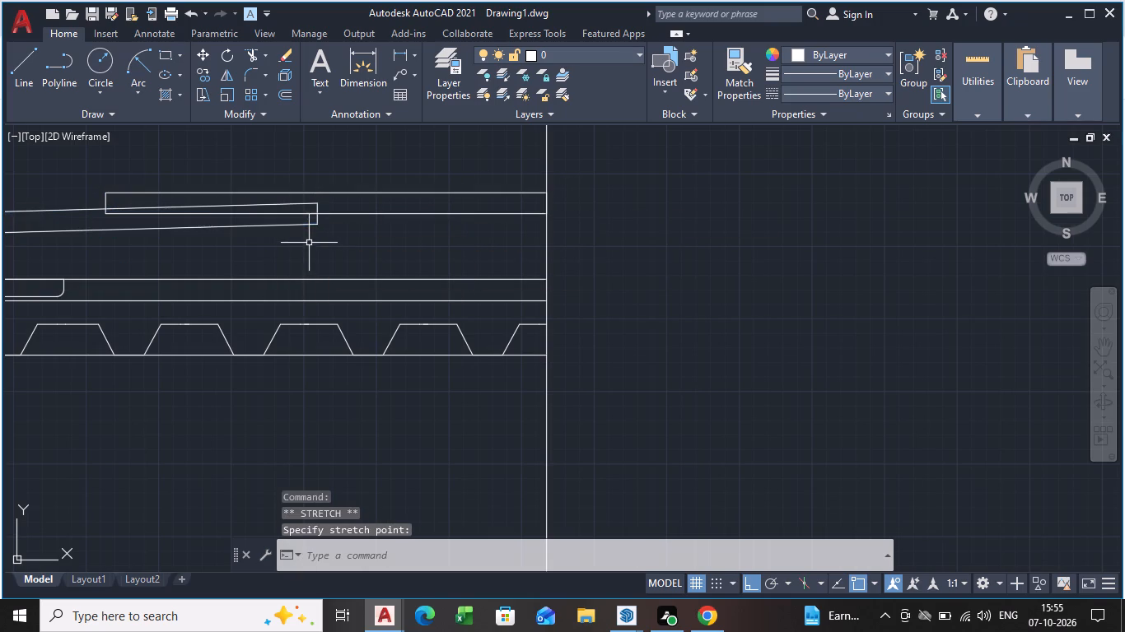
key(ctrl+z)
Draw a circle of radius about 3 units beyond the top flange's deck-side end, tangent to the lower horizontal line above the deck profile.
scroll(319, 282, down, 2)
middle_drag(324, 288, 325, 289)
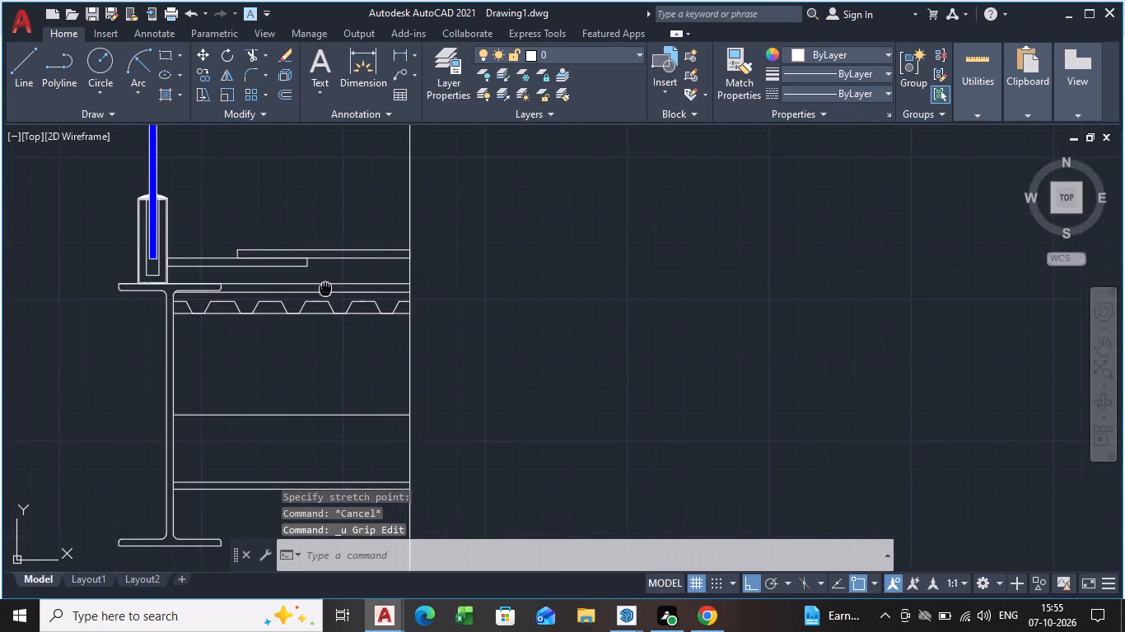
middle_drag(325, 289, 420, 253)
scroll(515, 363, down, 1)
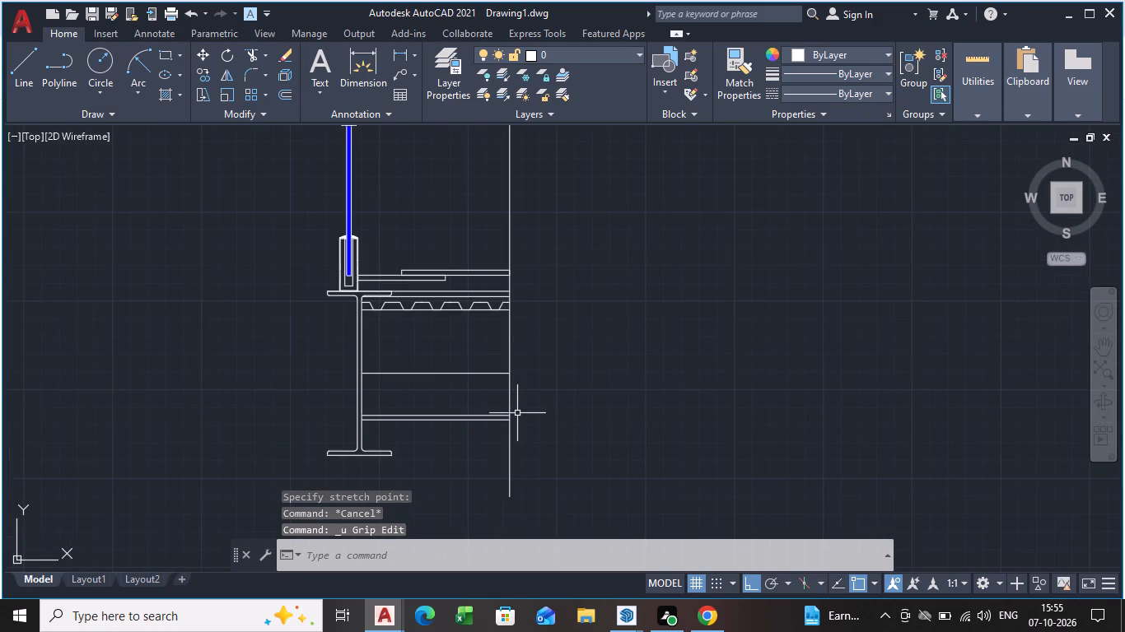
middle_drag(464, 444, 424, 445)
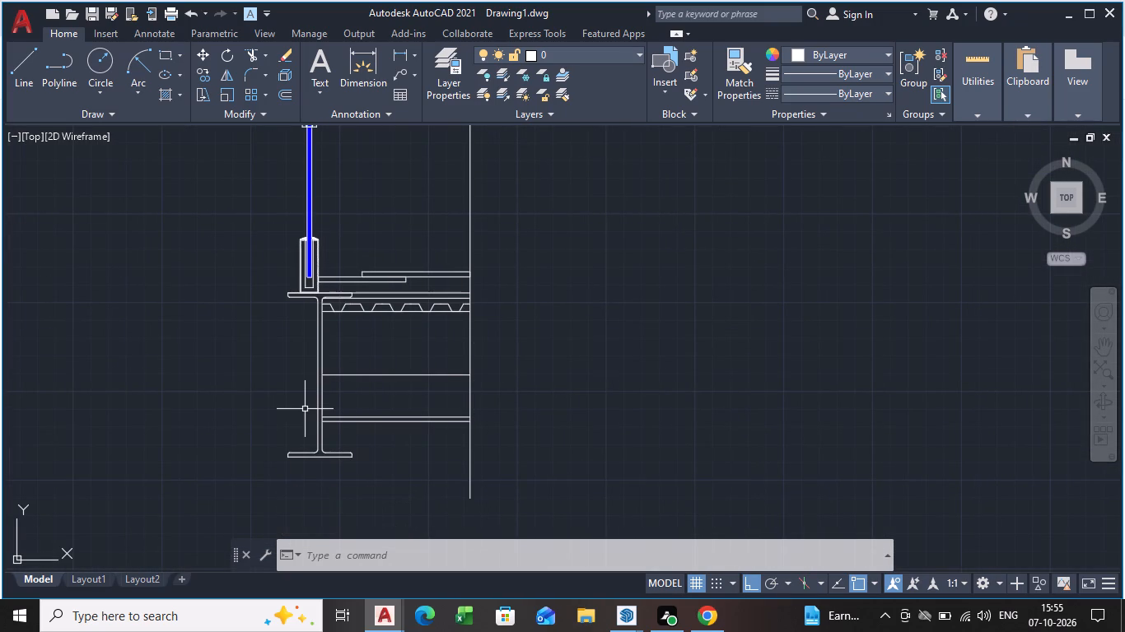
scroll(464, 387, up, 1)
scroll(358, 340, up, 1)
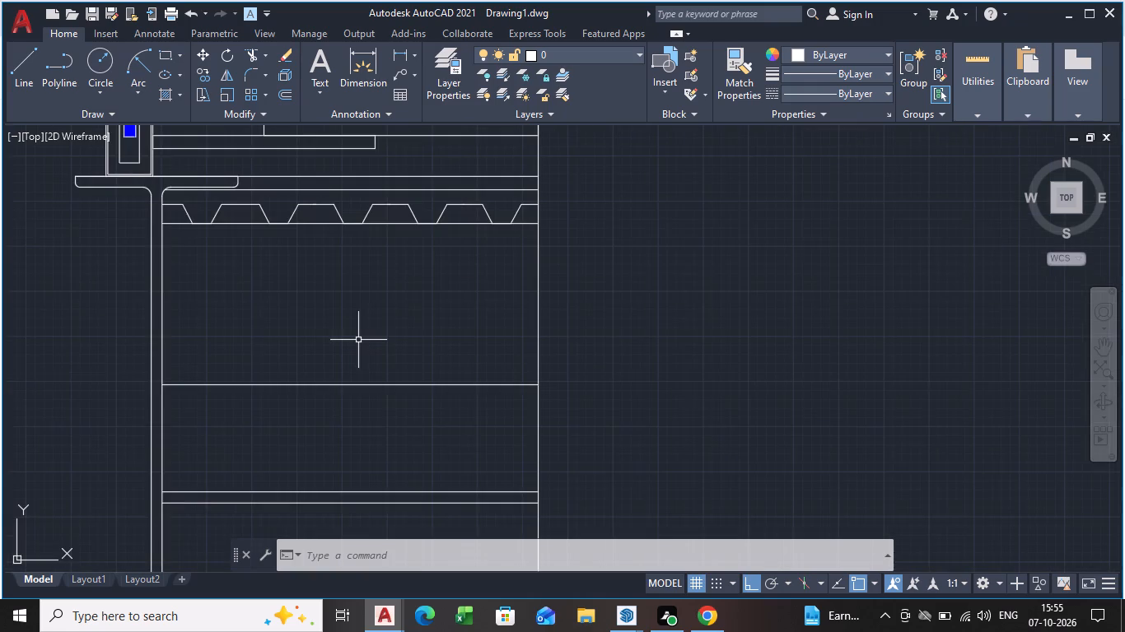
middle_drag(357, 339, 350, 426)
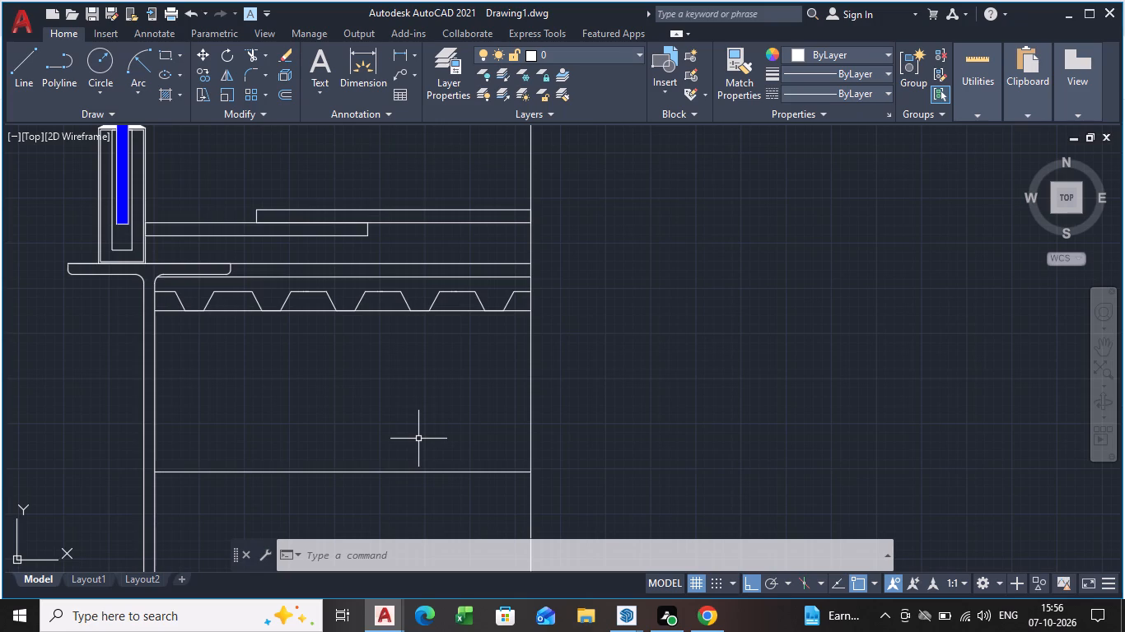
key(c)
key(Return)
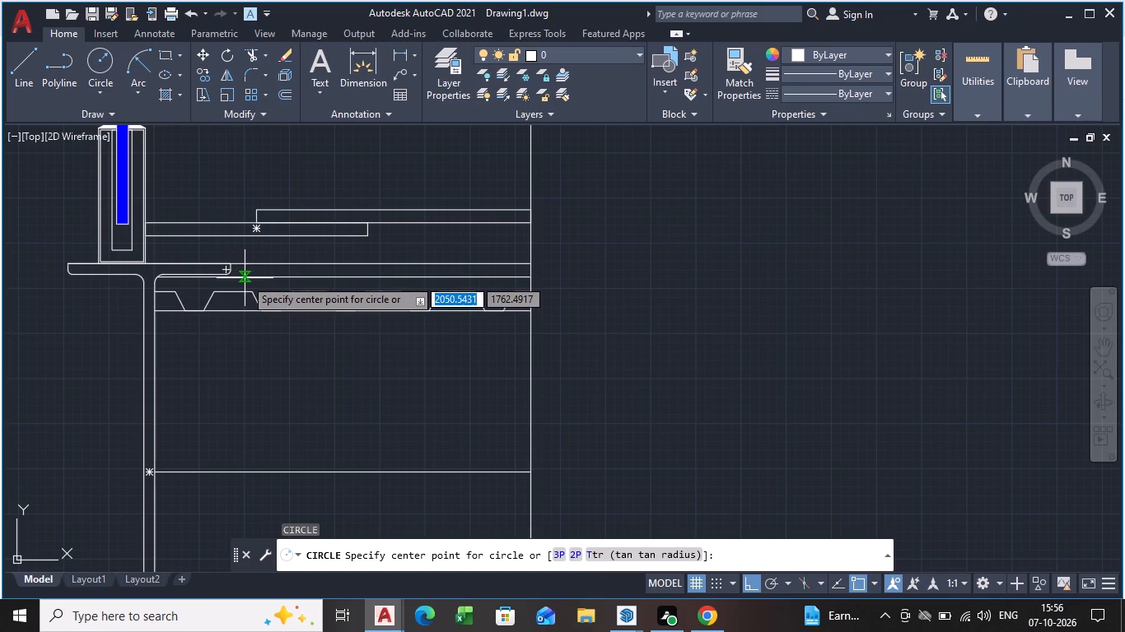
scroll(245, 278, up, 1)
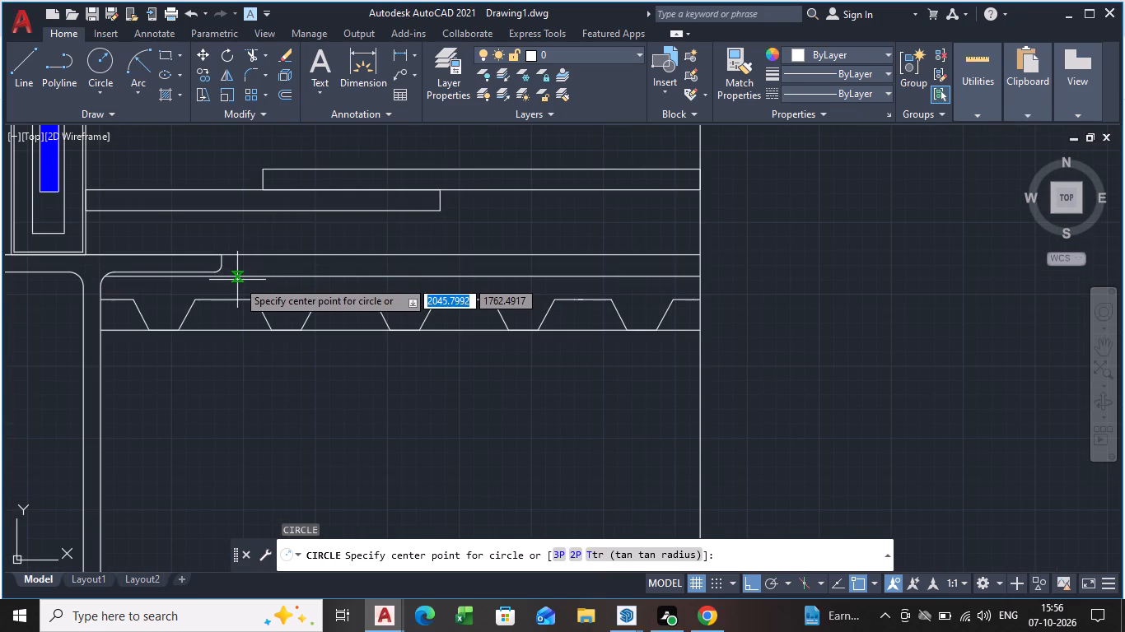
scroll(238, 264, up, 3)
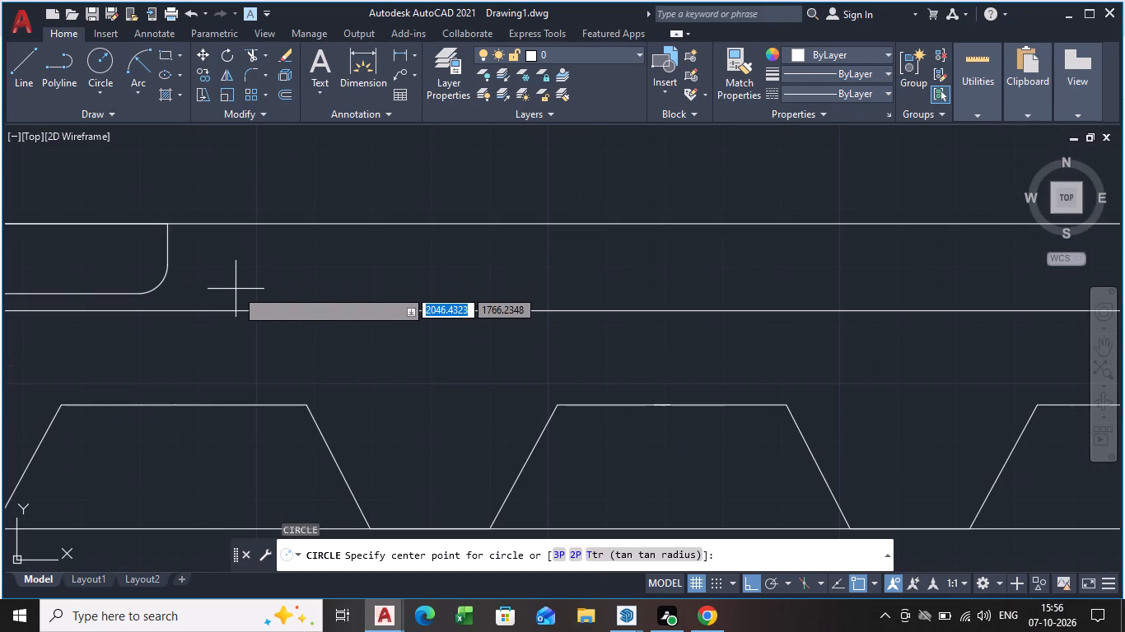
click(231, 293)
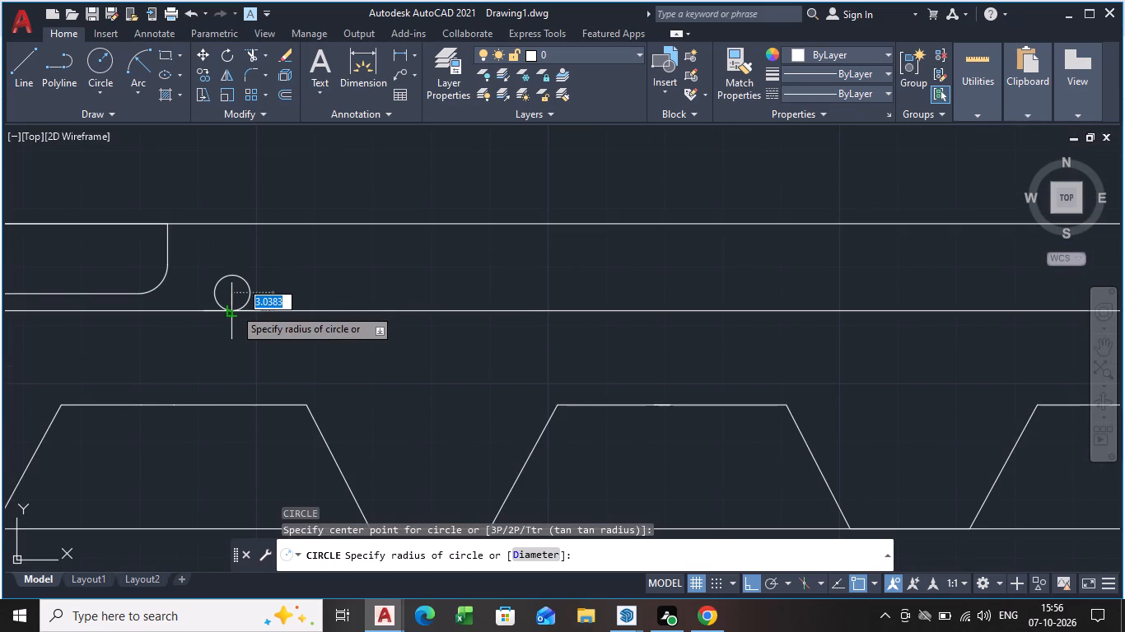
click(235, 314)
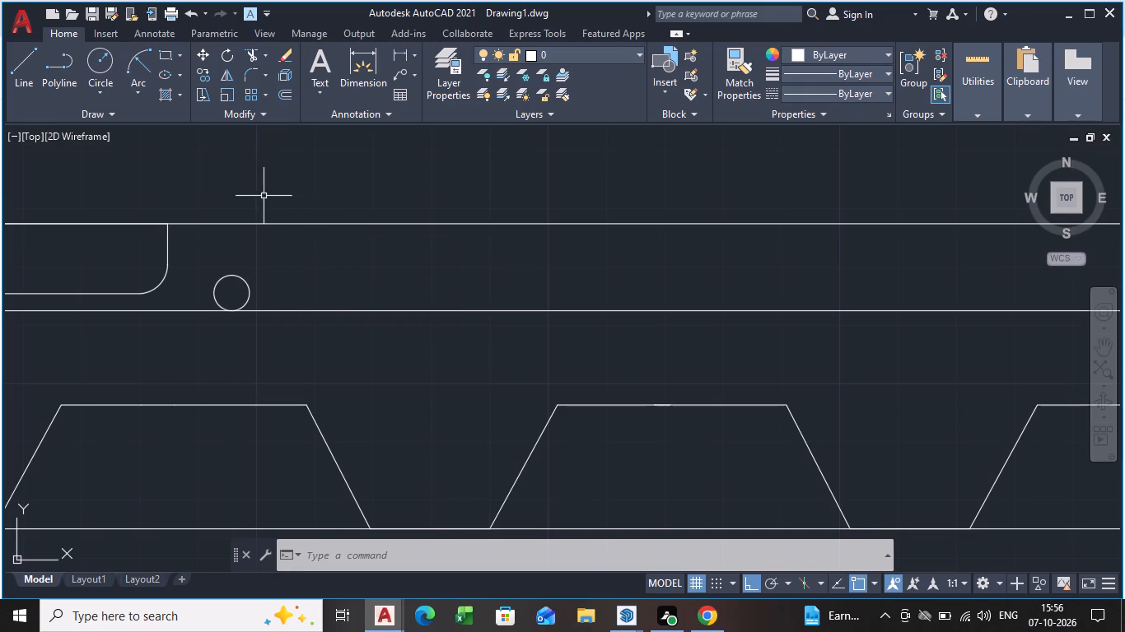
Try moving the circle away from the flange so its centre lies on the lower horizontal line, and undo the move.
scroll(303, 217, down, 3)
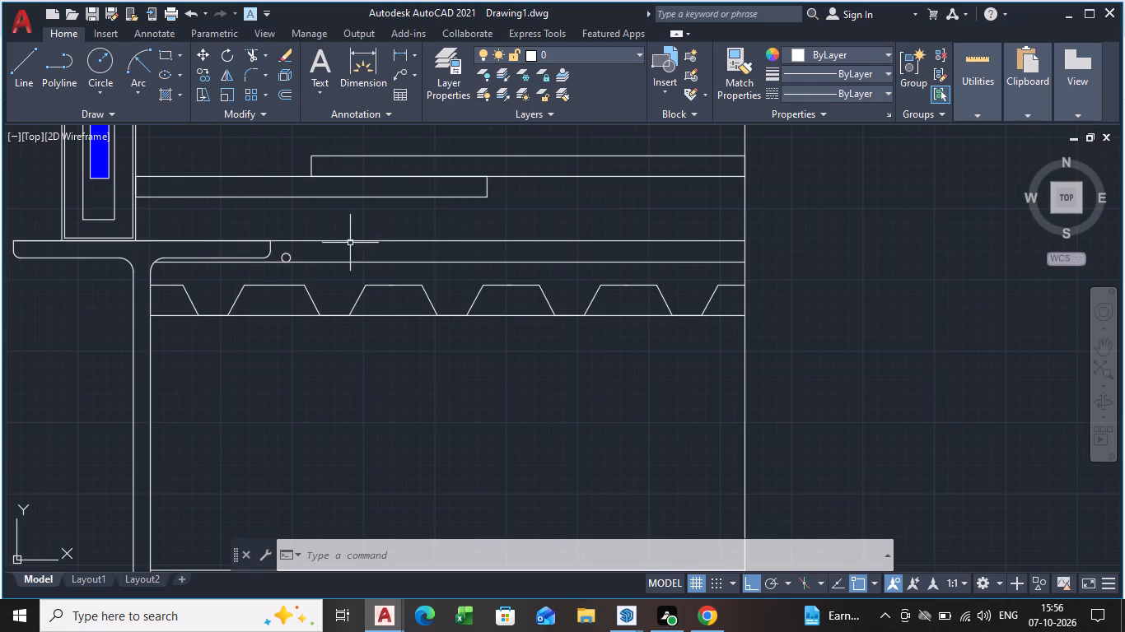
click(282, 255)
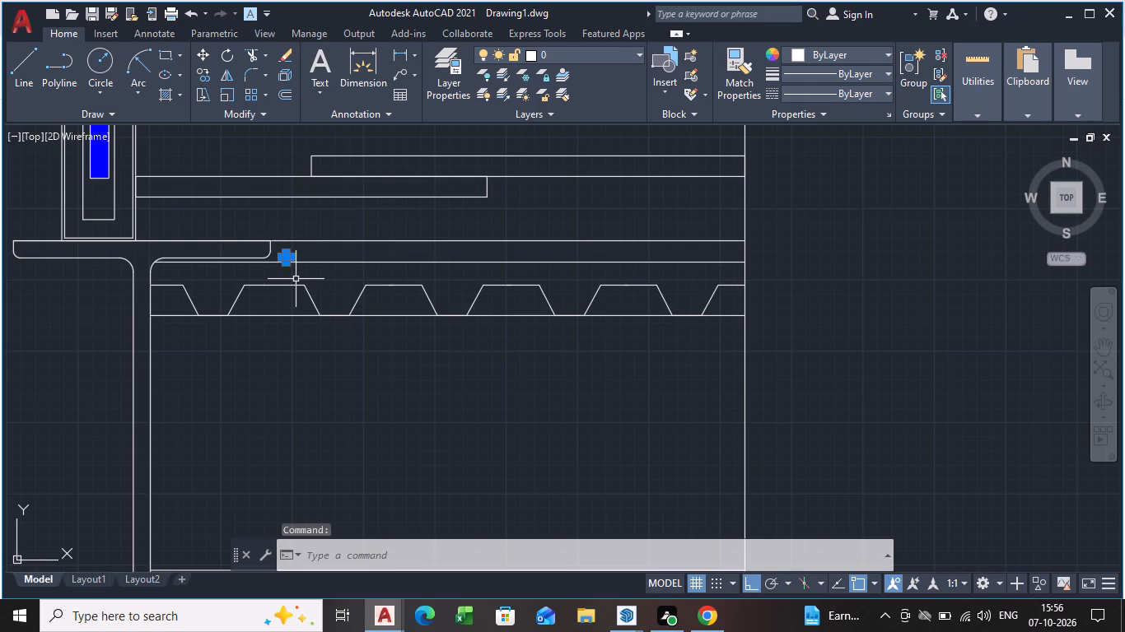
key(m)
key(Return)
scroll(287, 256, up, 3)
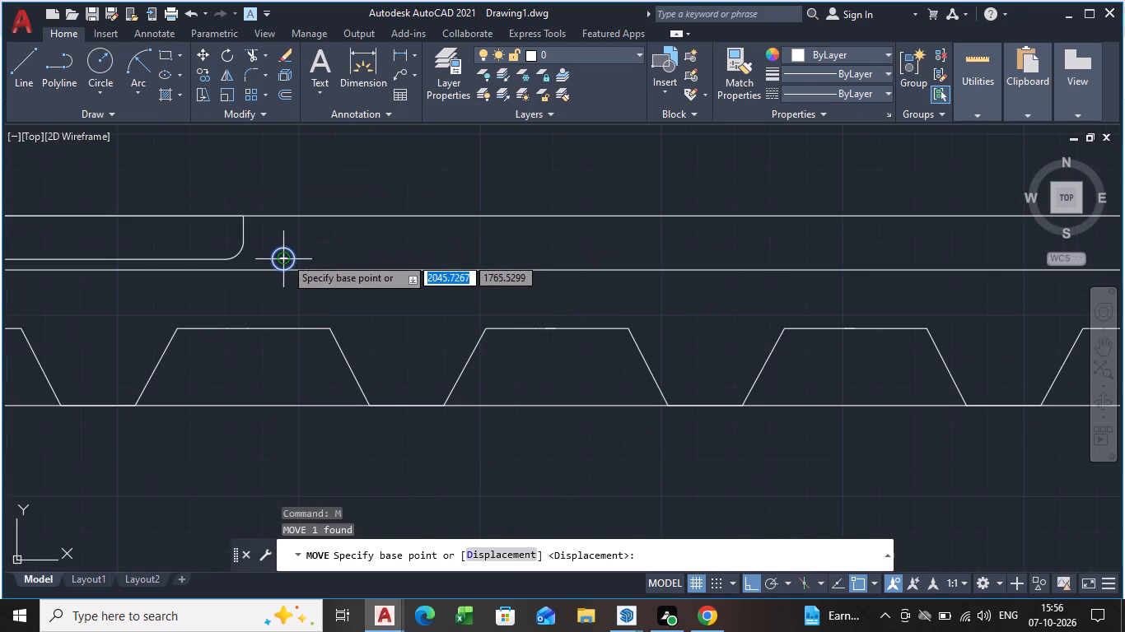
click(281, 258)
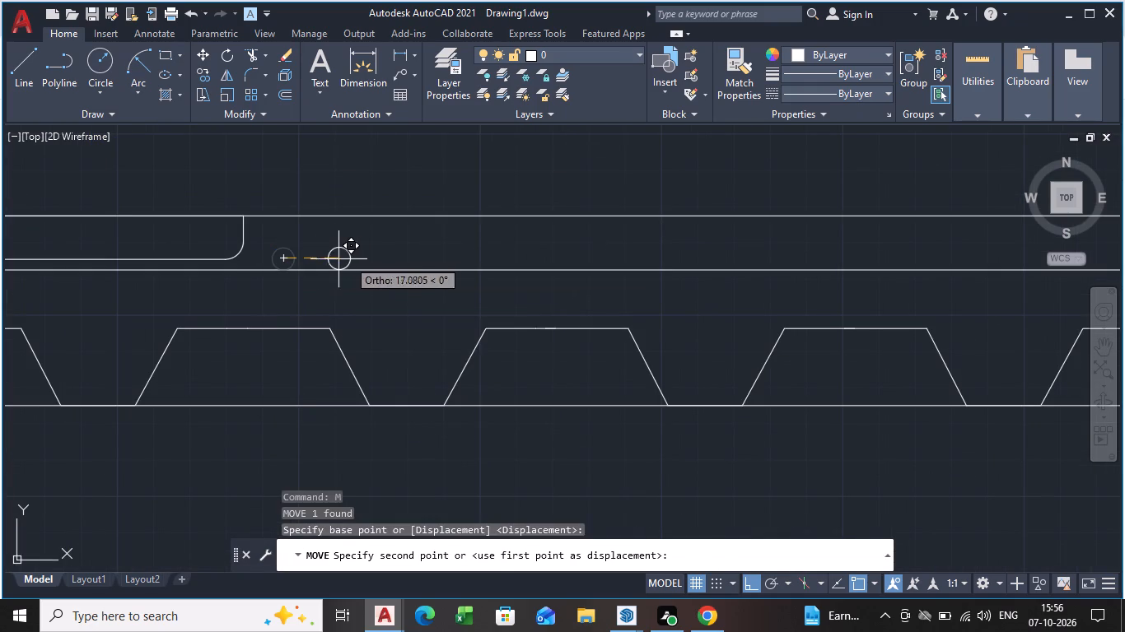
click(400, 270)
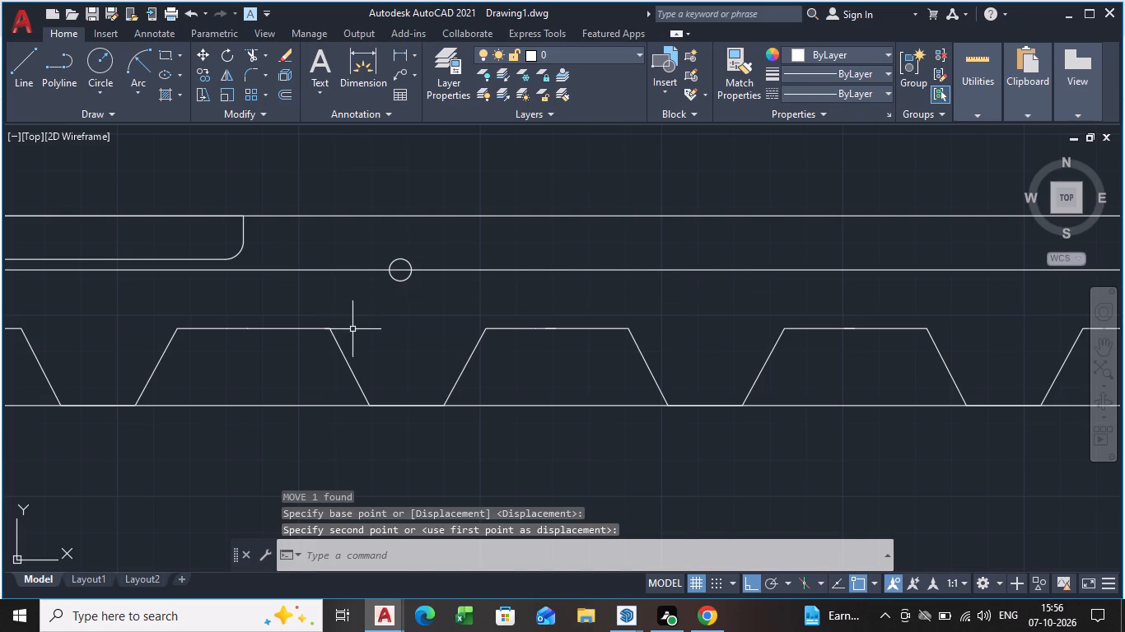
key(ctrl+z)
Move the circle horizontally away from the flange end from its bottom quadrant, keeping it tangent to the lower horizontal line.
scroll(310, 258, up, 5)
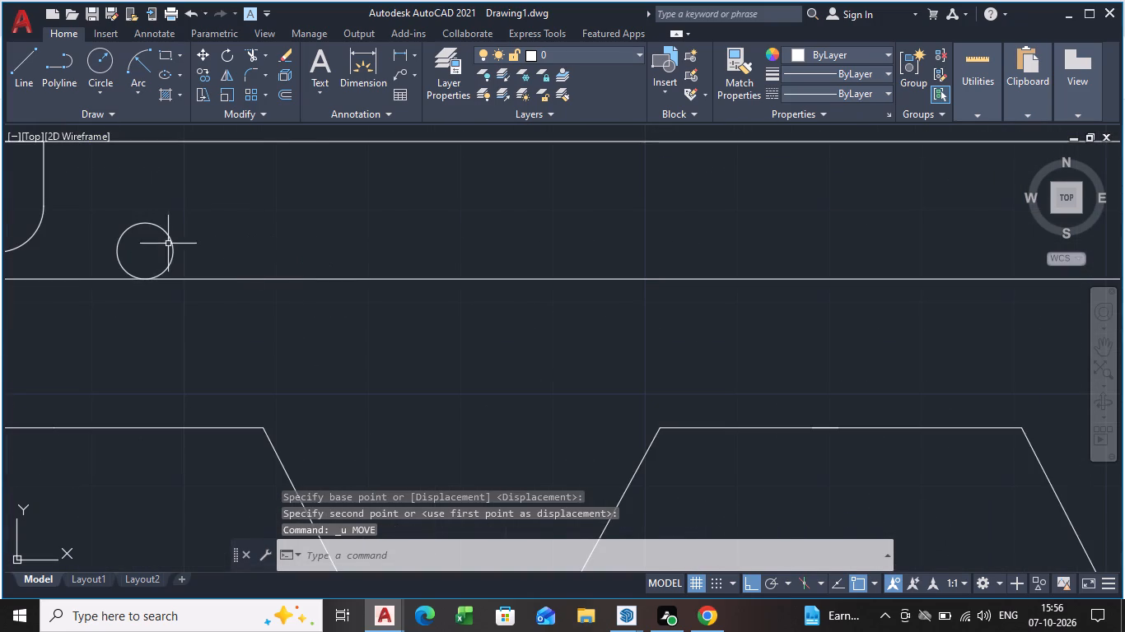
click(173, 244)
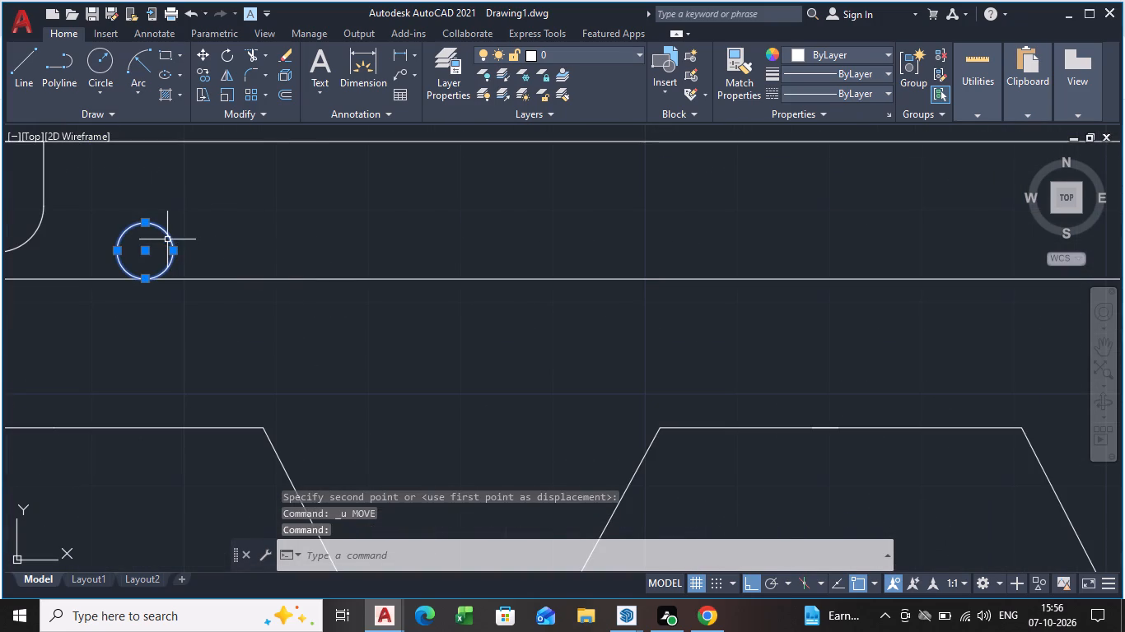
key(m)
key(Return)
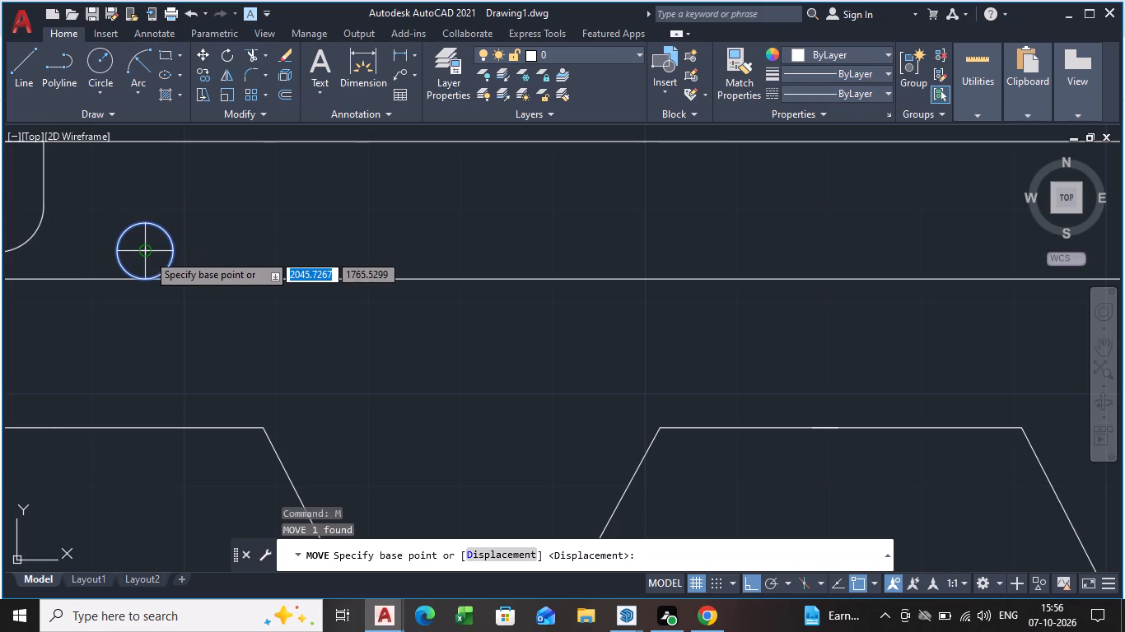
click(147, 279)
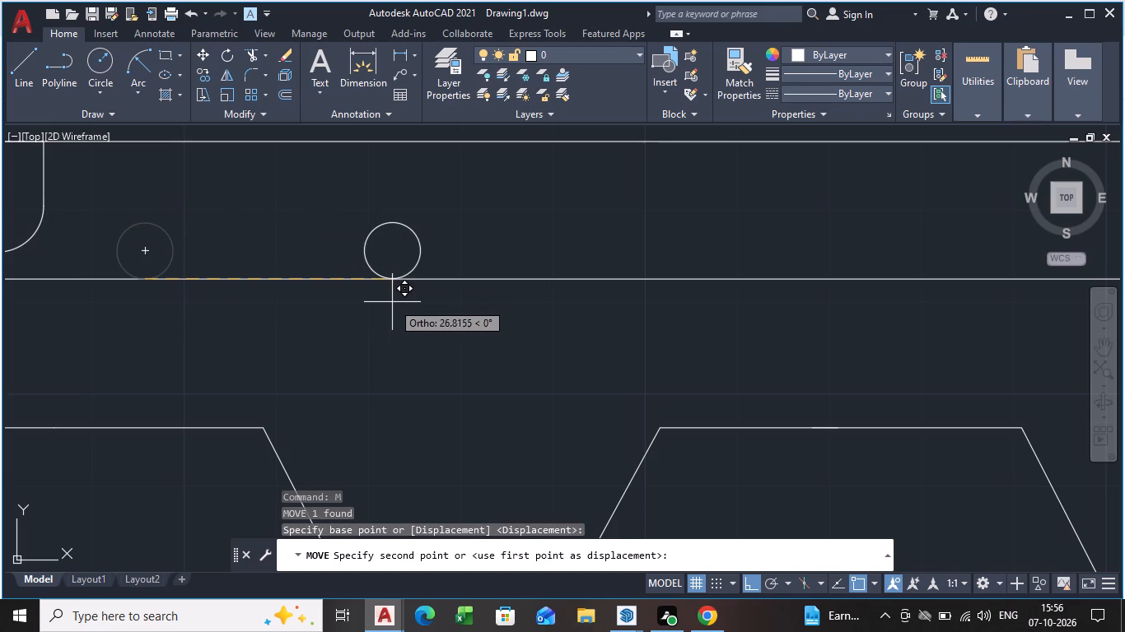
click(441, 306)
Enlarge the circle about its centre until it slightly overlaps the lower horizontal line above the deck.
scroll(312, 376, down, 4)
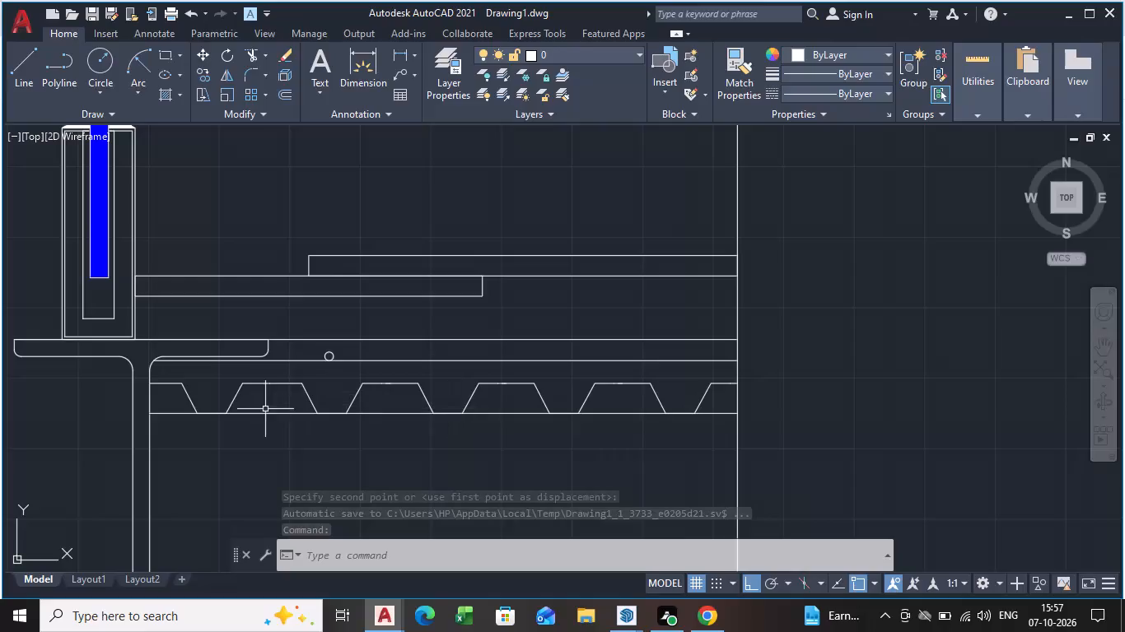
scroll(339, 360, up, 3)
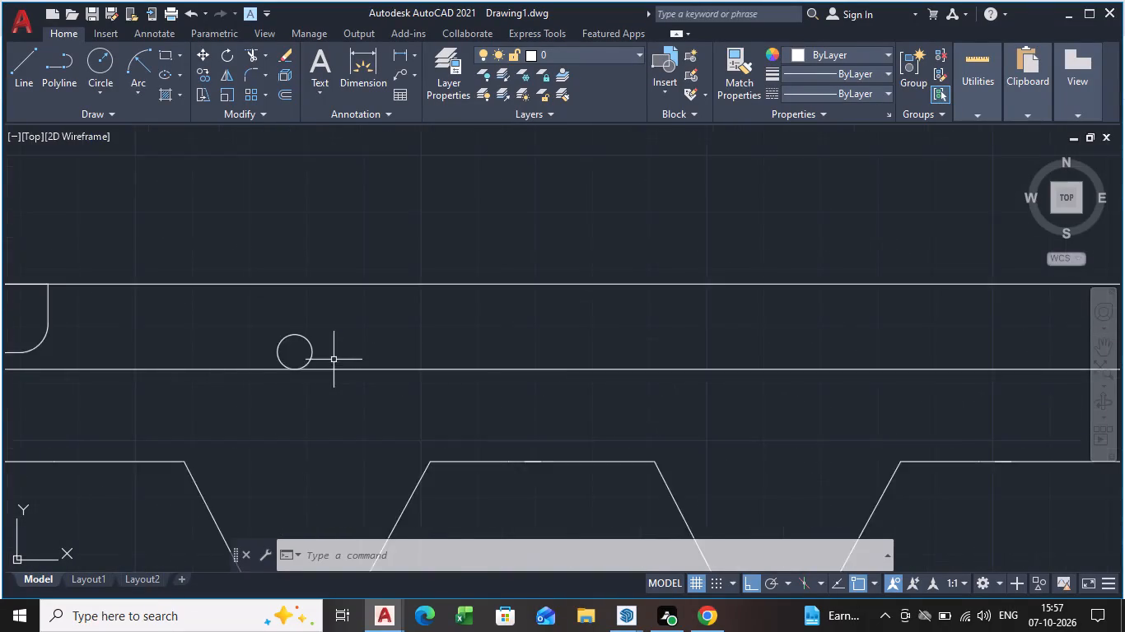
scroll(334, 360, up, 1)
click(297, 343)
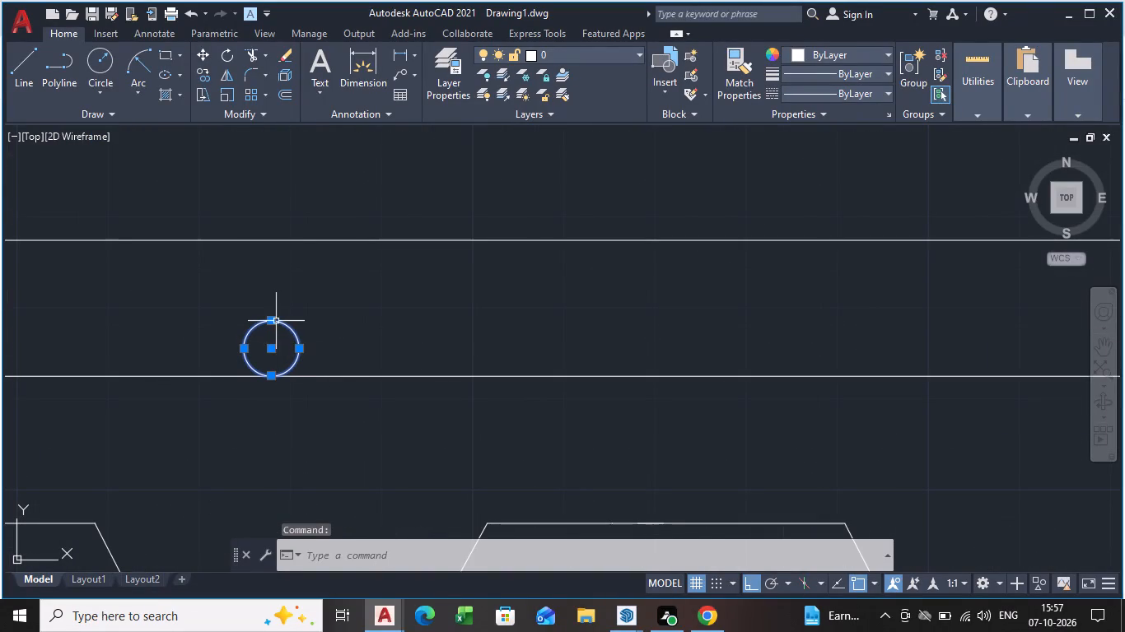
click(274, 318)
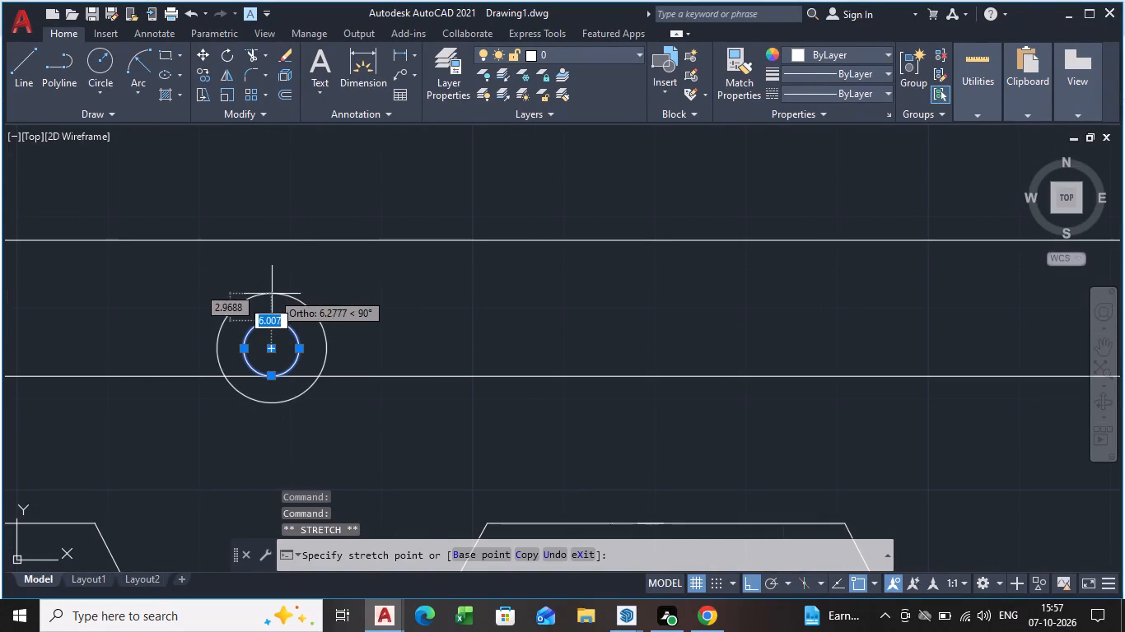
click(272, 304)
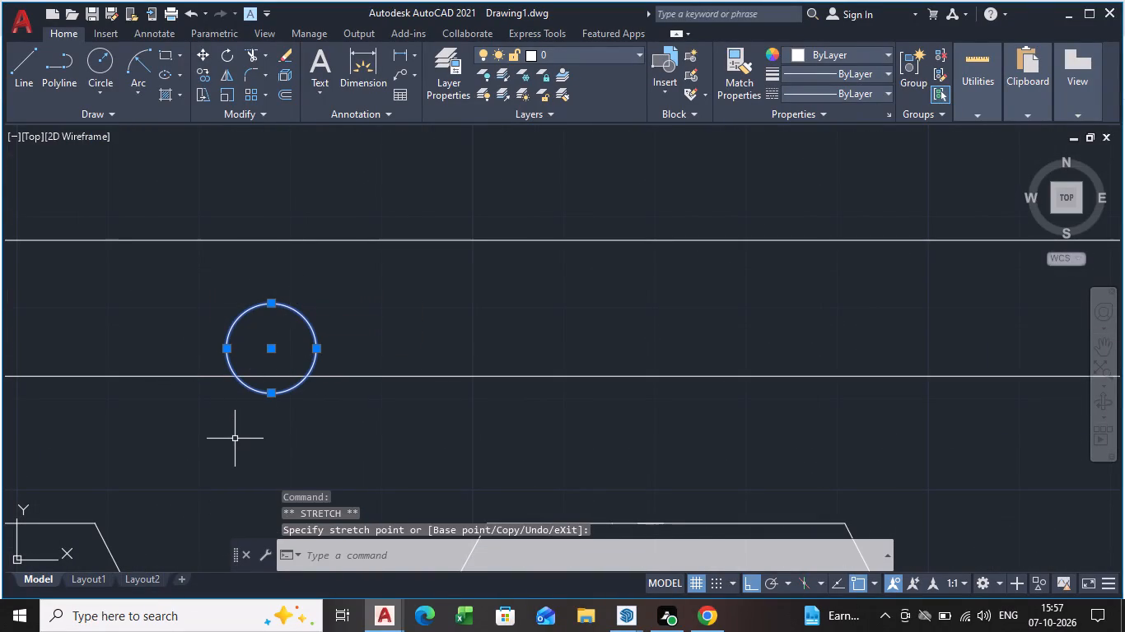
Move the enlarged circle up about 1.9 units so its bottom quadrant rests on the lower horizontal line.
key(m)
key(Return)
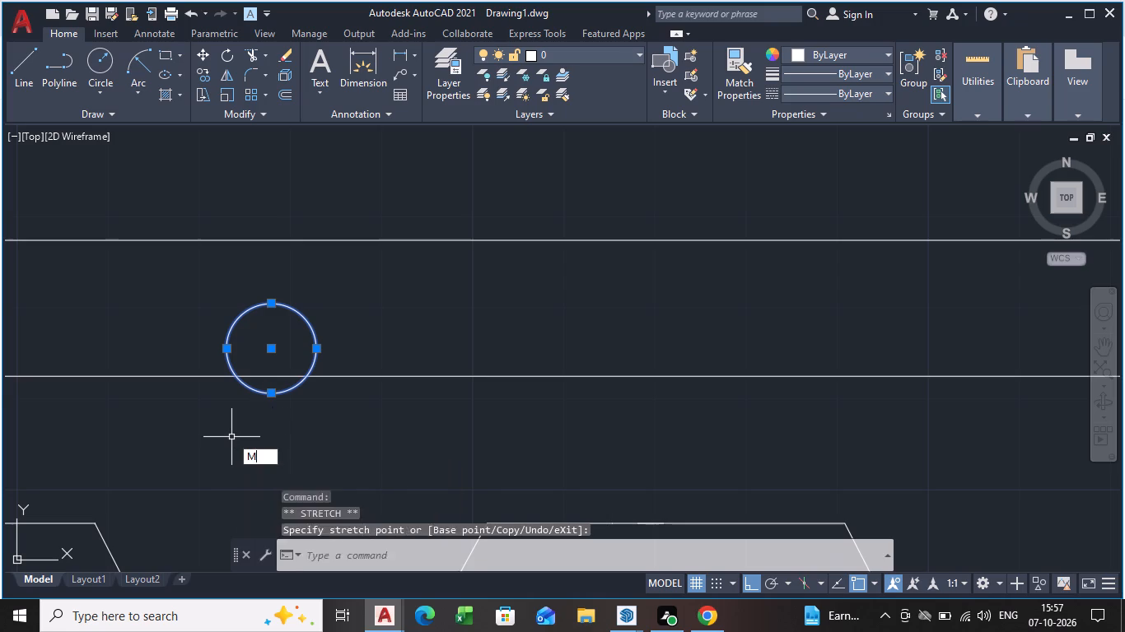
click(269, 397)
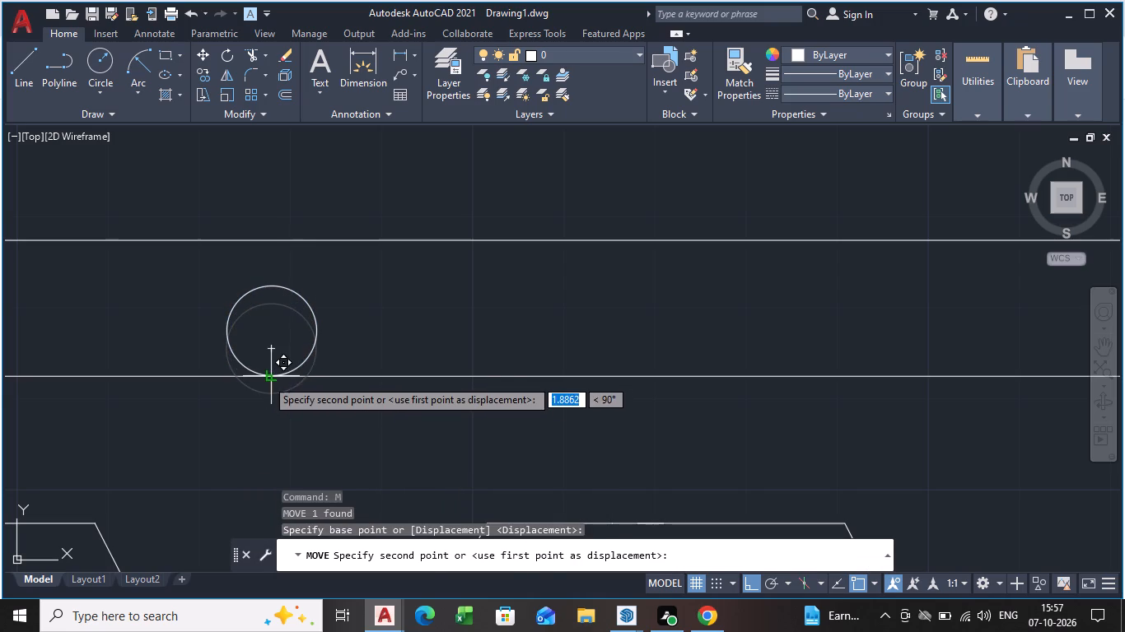
click(266, 379)
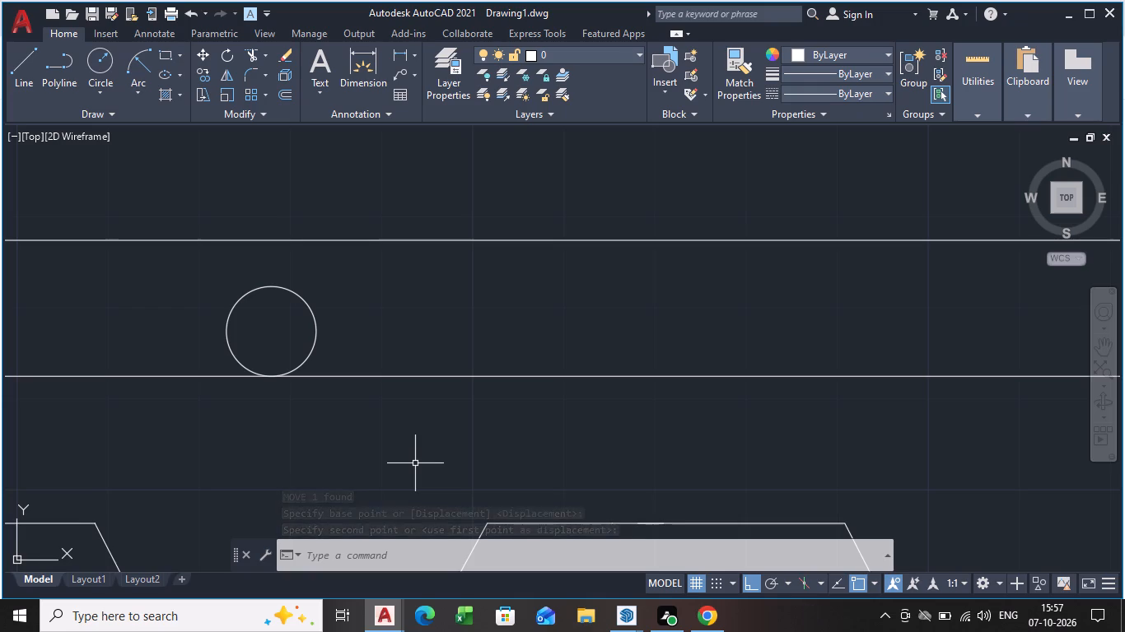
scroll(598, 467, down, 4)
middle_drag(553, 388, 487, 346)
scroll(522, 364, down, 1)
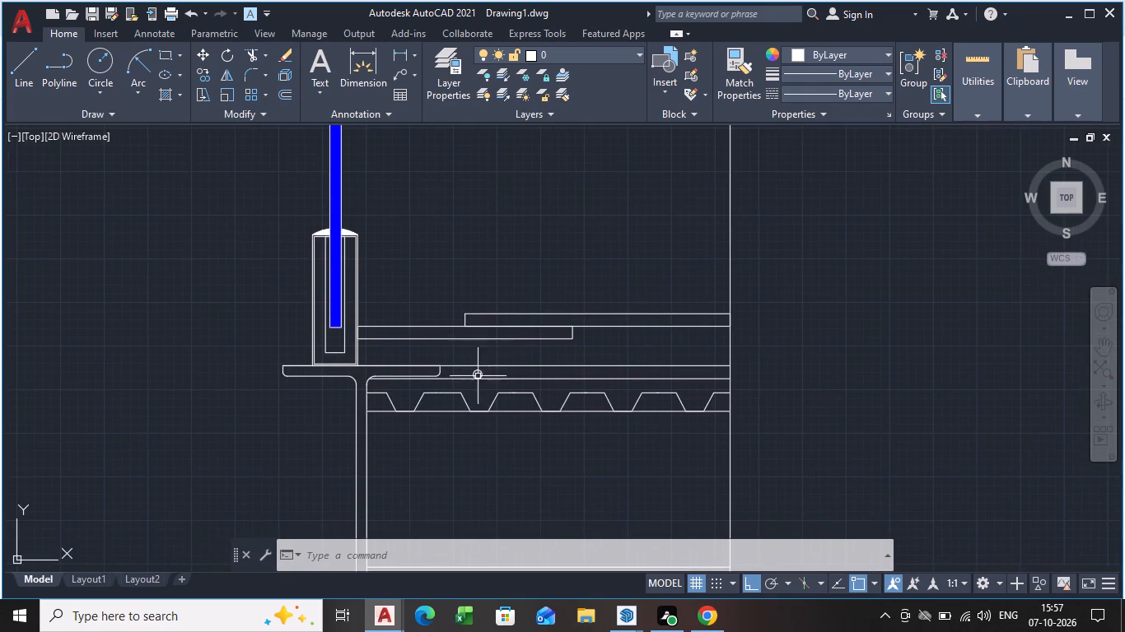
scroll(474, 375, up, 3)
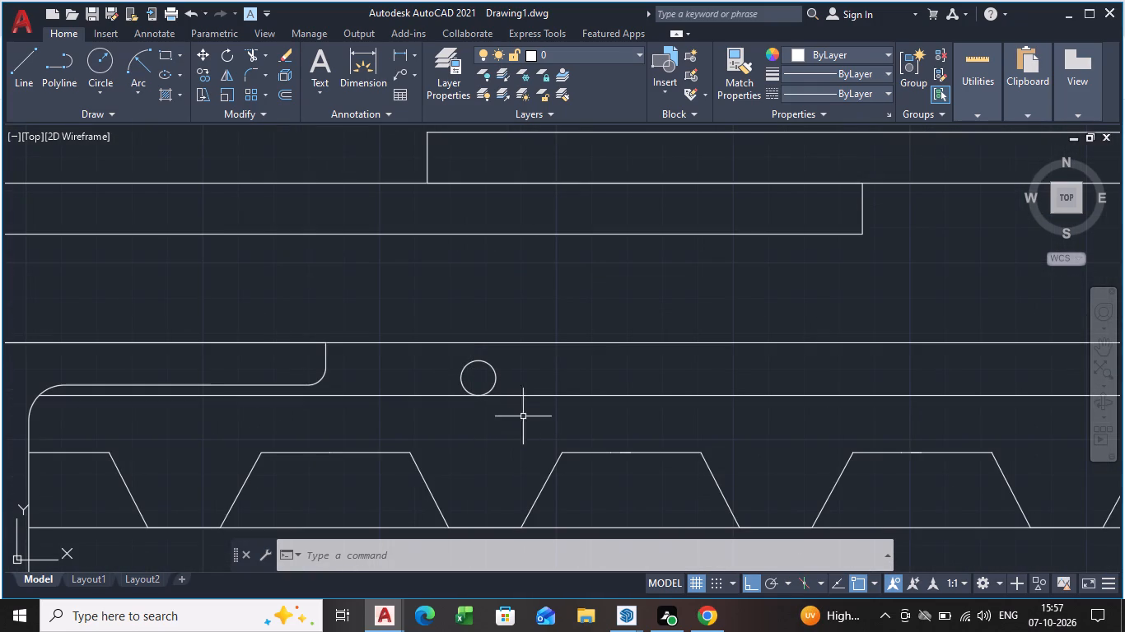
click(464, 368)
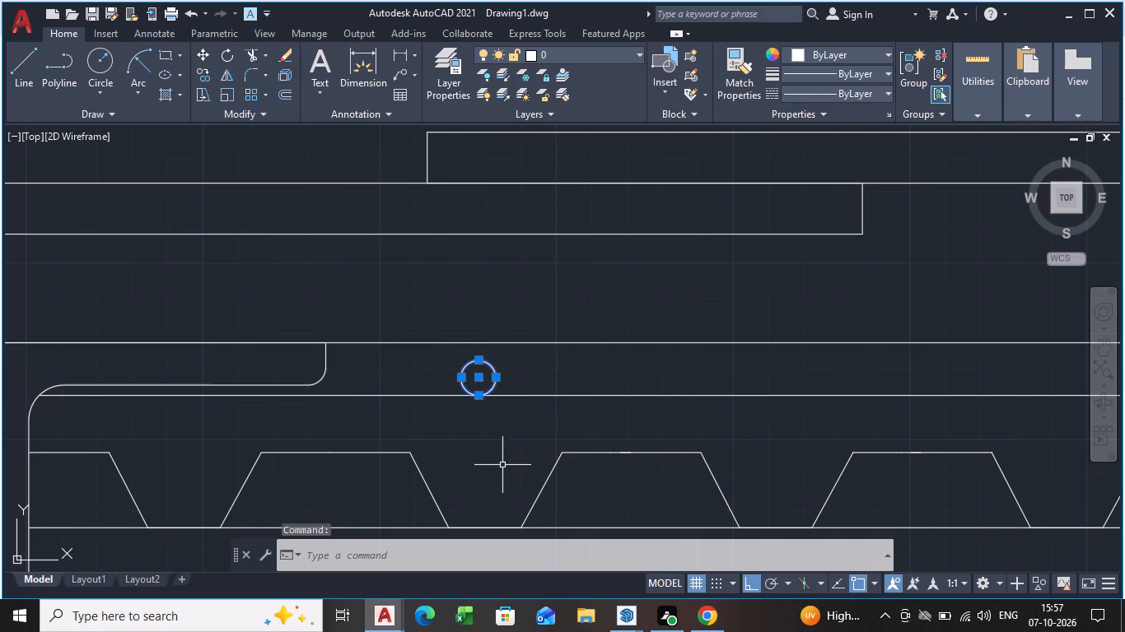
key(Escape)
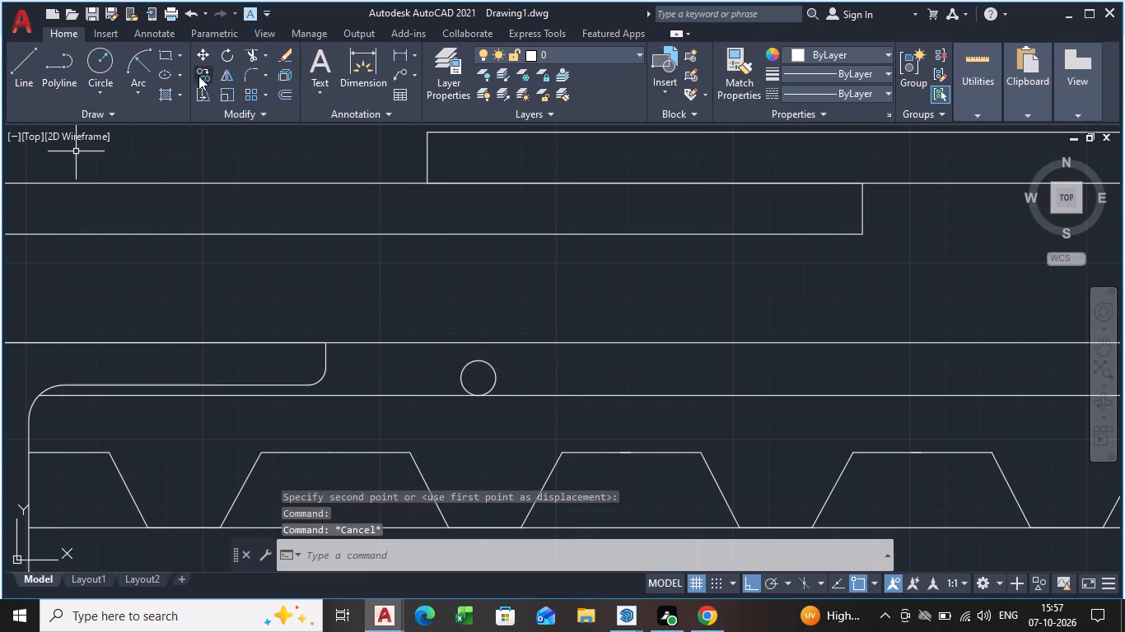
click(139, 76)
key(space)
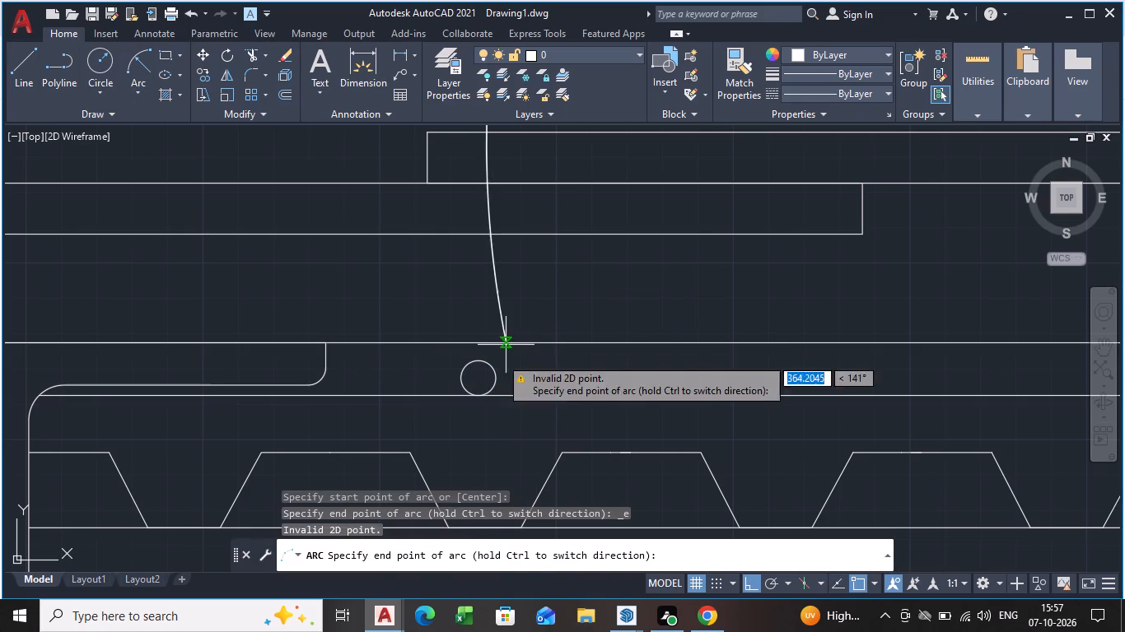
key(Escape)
Copy the topping circle straight down from its bottom quadrant so it straddles the deck's bottom line in the trough below.
click(496, 379)
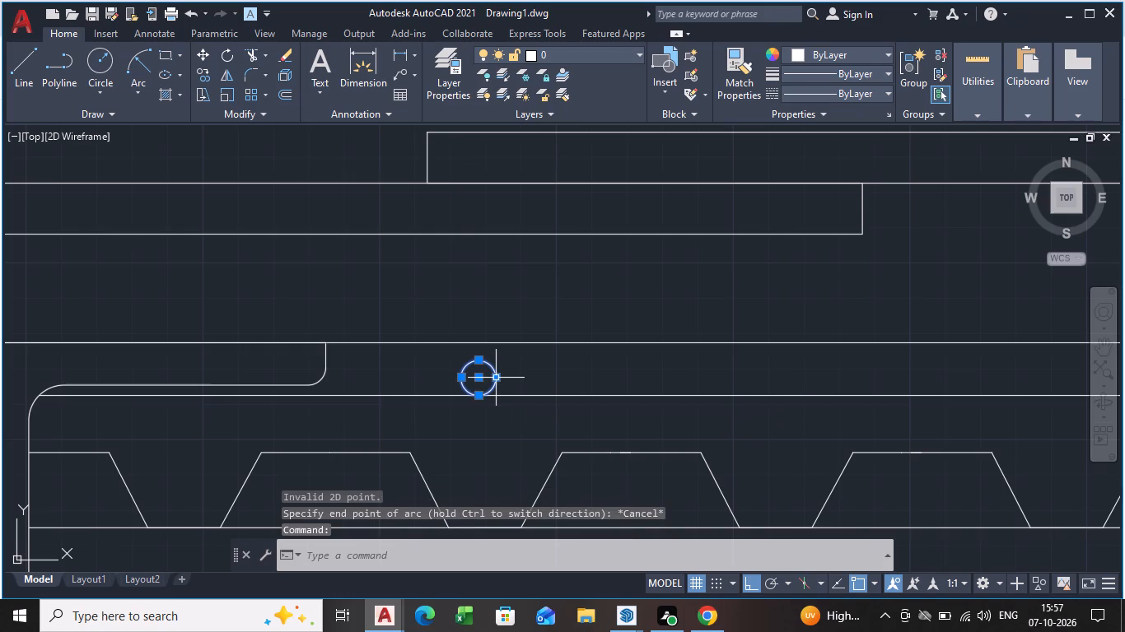
key(c)
key(o)
key(Return)
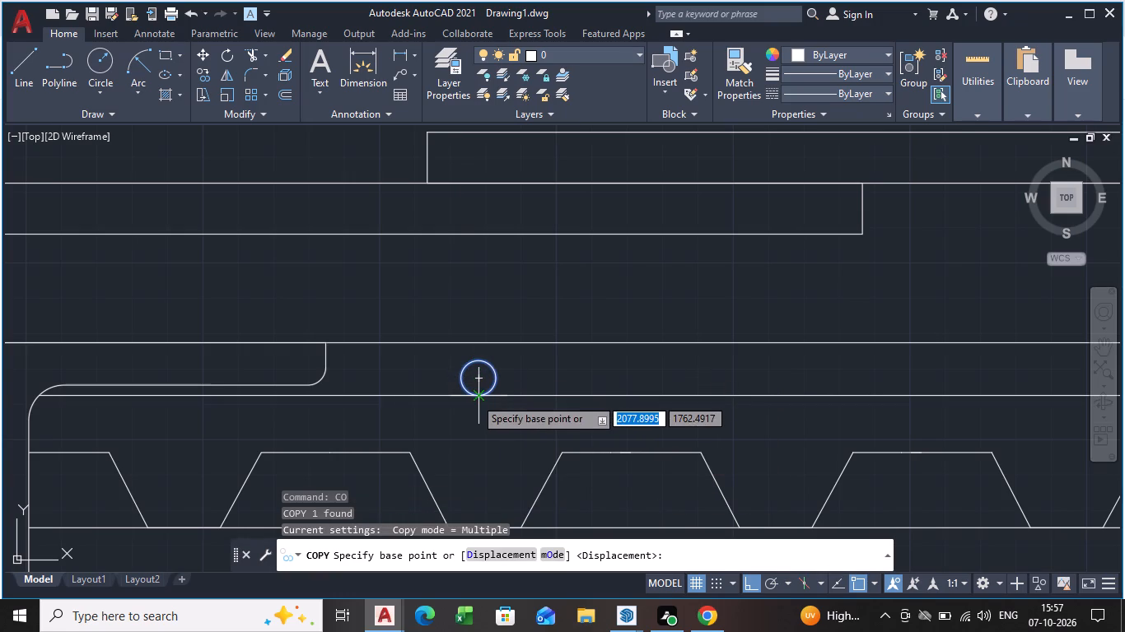
click(474, 397)
middle_drag(475, 452, 456, 276)
scroll(474, 452, down, 1)
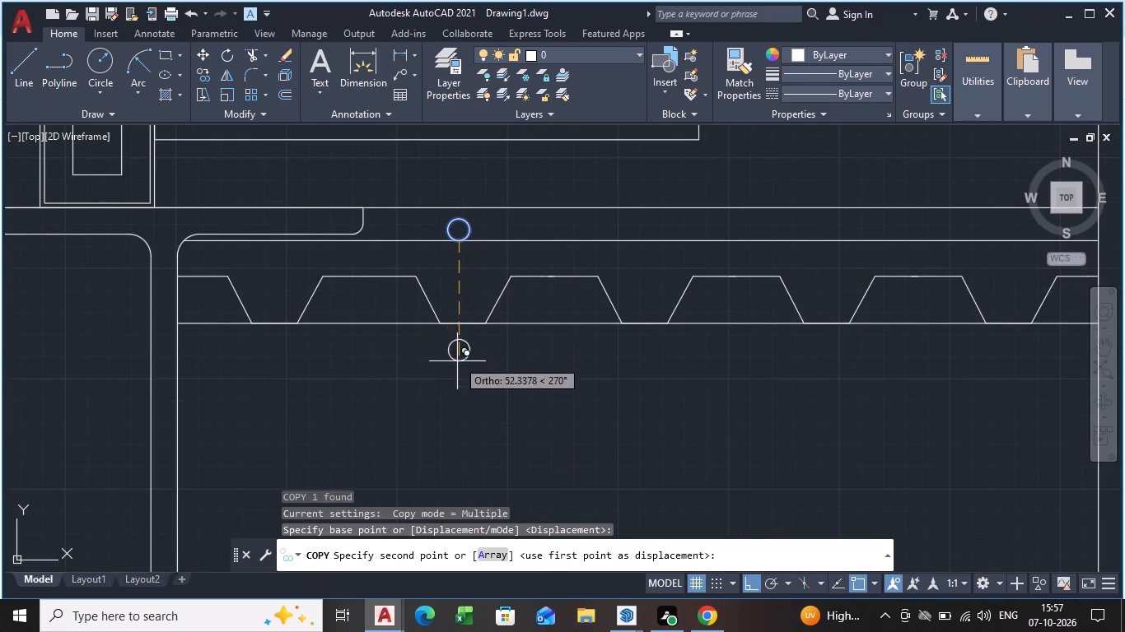
scroll(455, 376, up, 3)
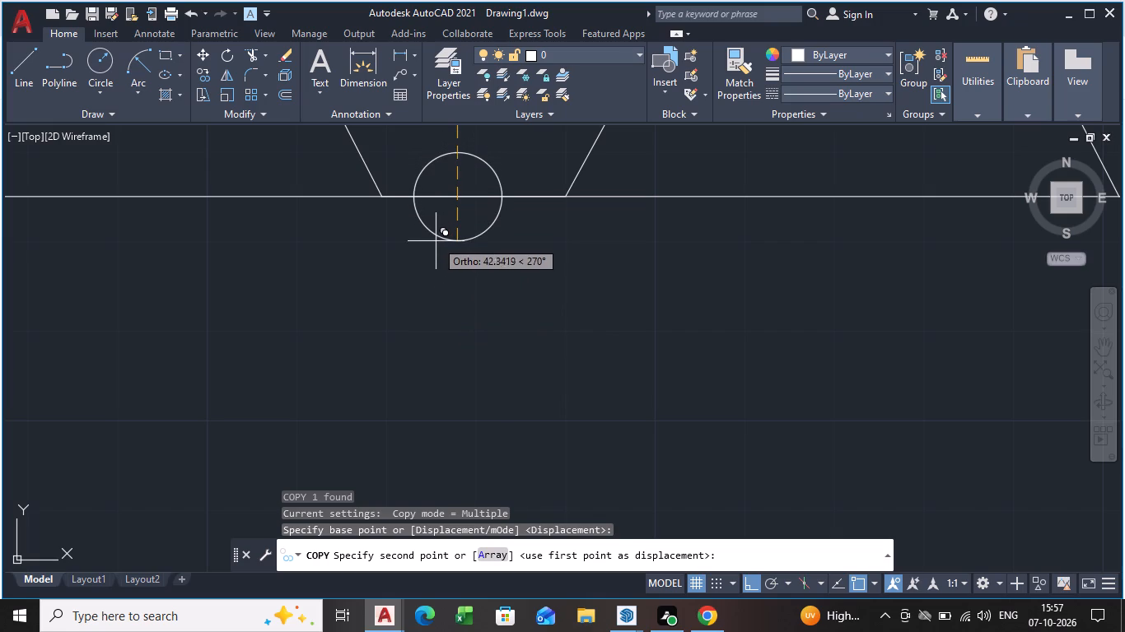
click(434, 247)
Copy the same circle horizontally along the topping's lower line, placing three evenly spaced copies above the next three deck troughs.
middle_drag(577, 316, 516, 365)
scroll(525, 352, down, 1)
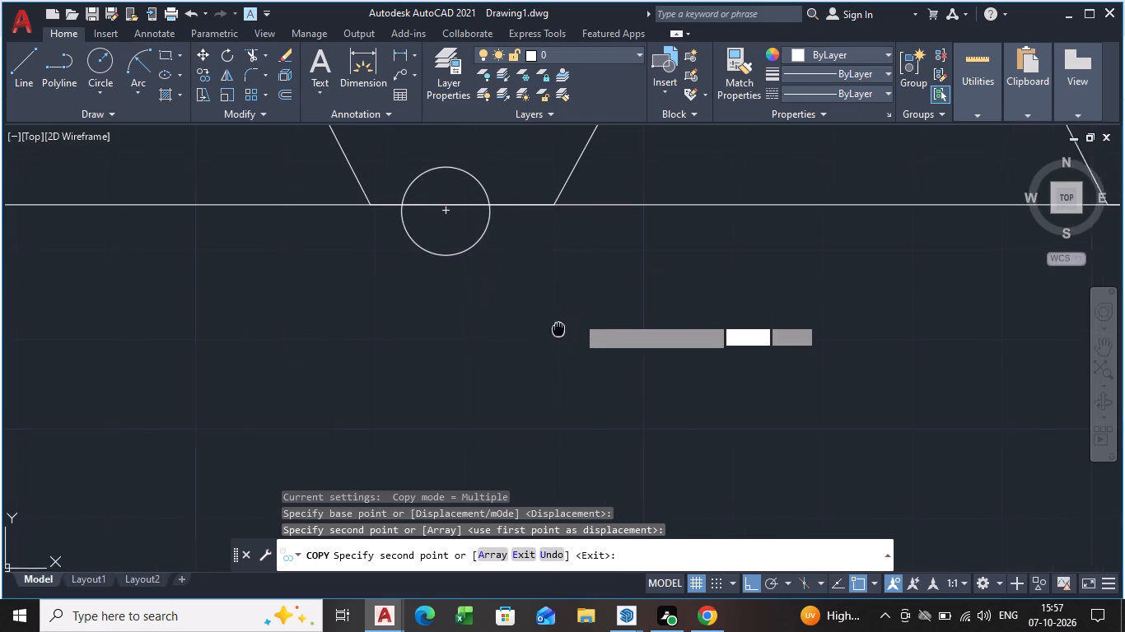
middle_drag(516, 365, 427, 515)
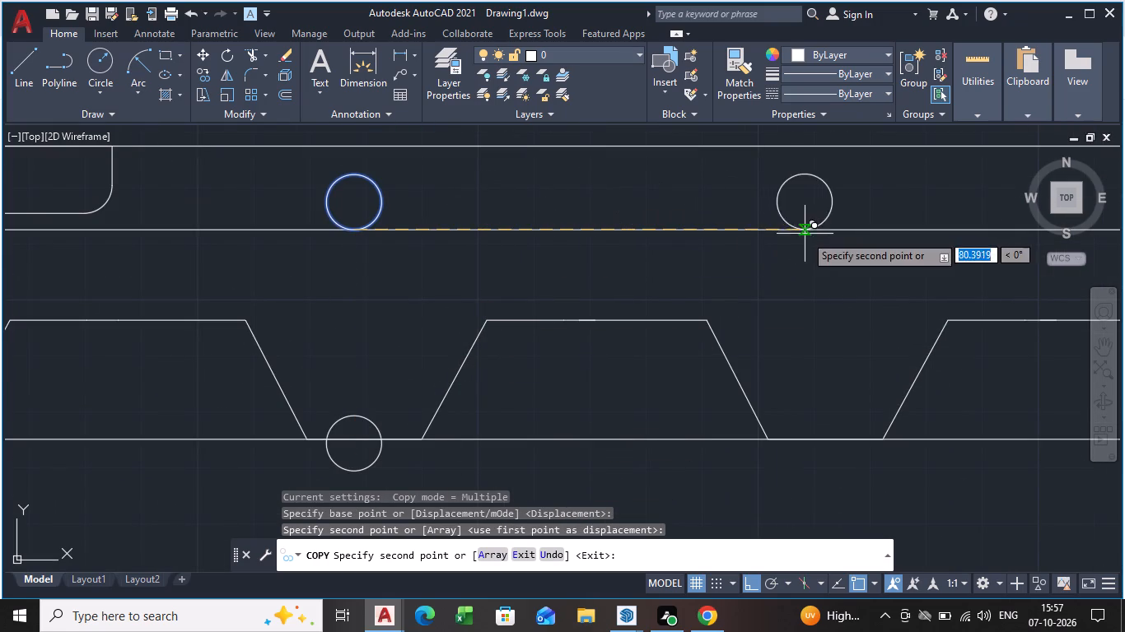
middle_drag(800, 235, 600, 275)
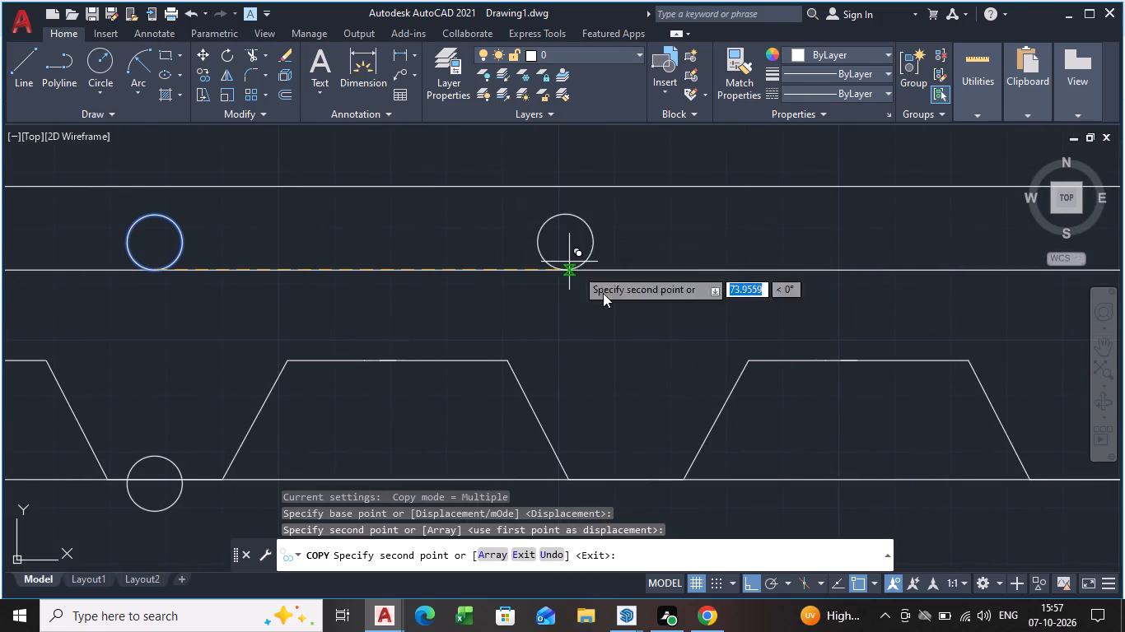
click(622, 290)
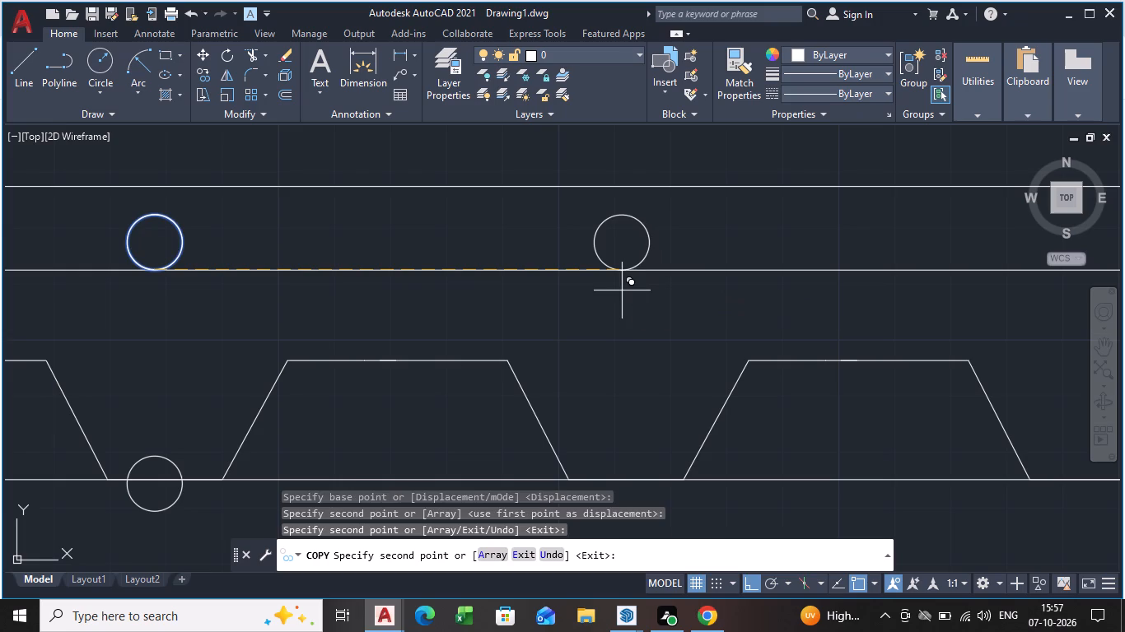
scroll(769, 326, down, 4)
middle_drag(754, 327, 446, 331)
scroll(488, 325, up, 2)
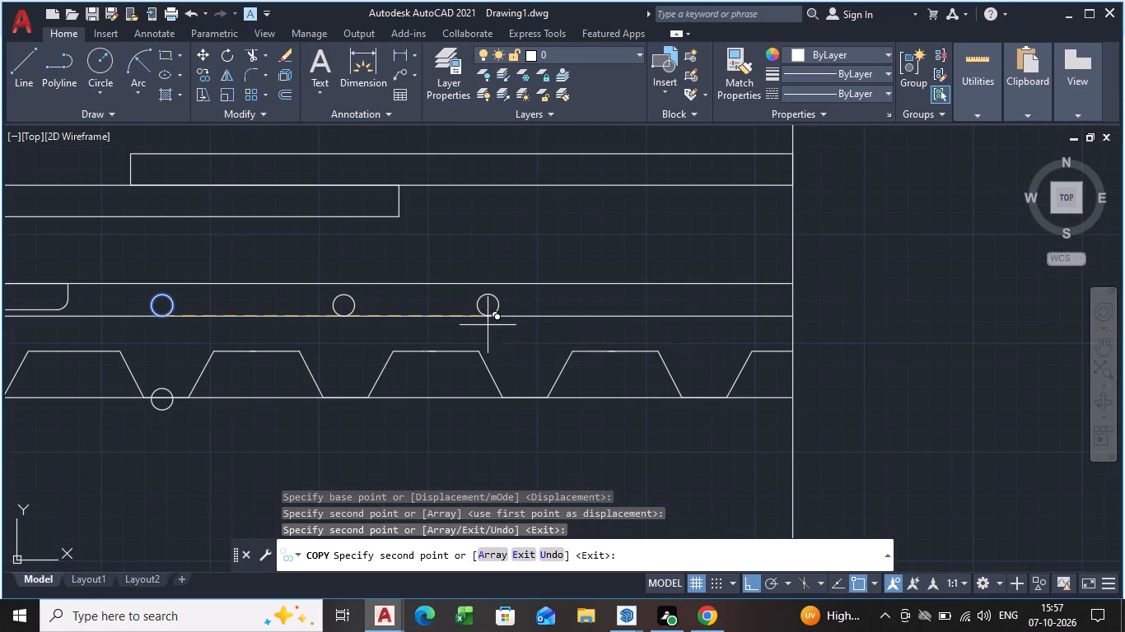
click(524, 331)
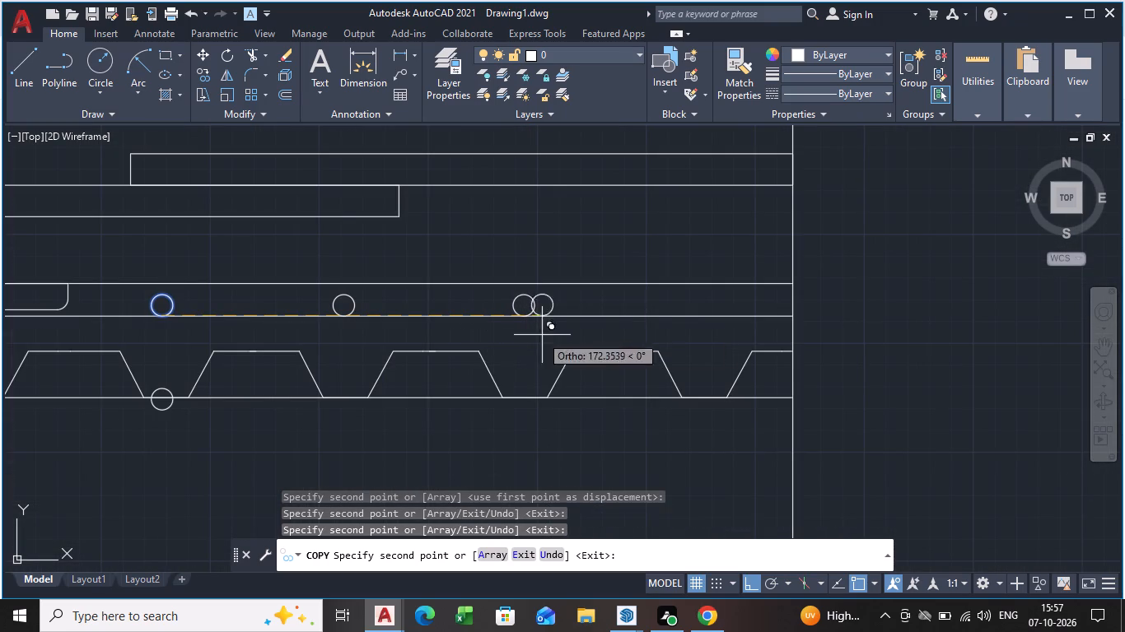
click(703, 339)
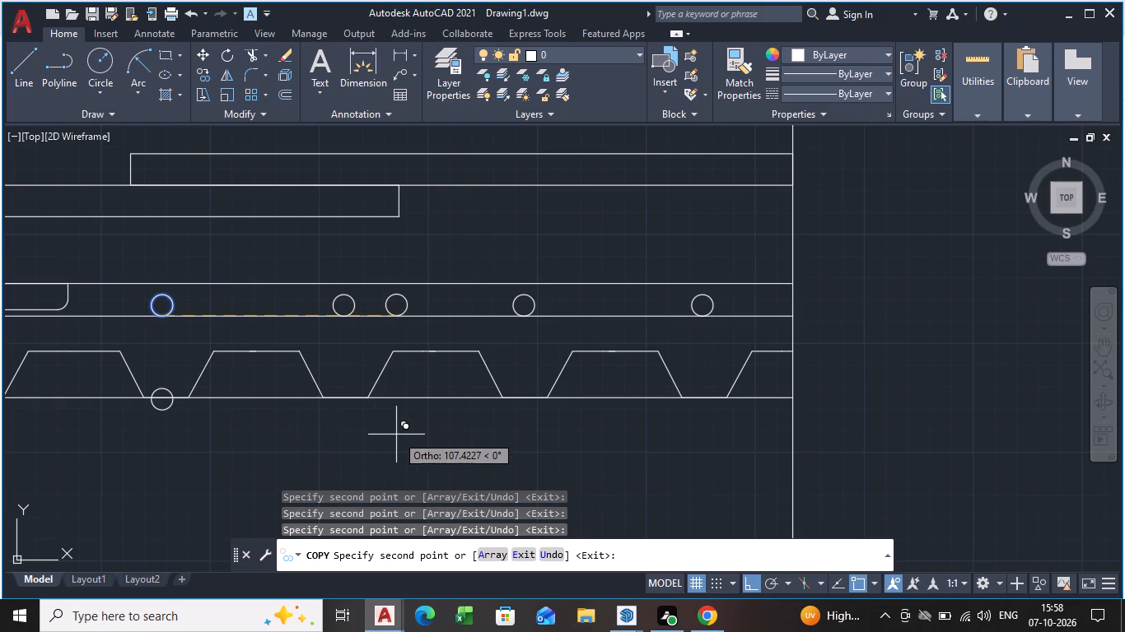
With Ortho off, place three more copies of the circle straddling the deck's bottom line, one in each of the next three troughs.
key(ctrl+F8)
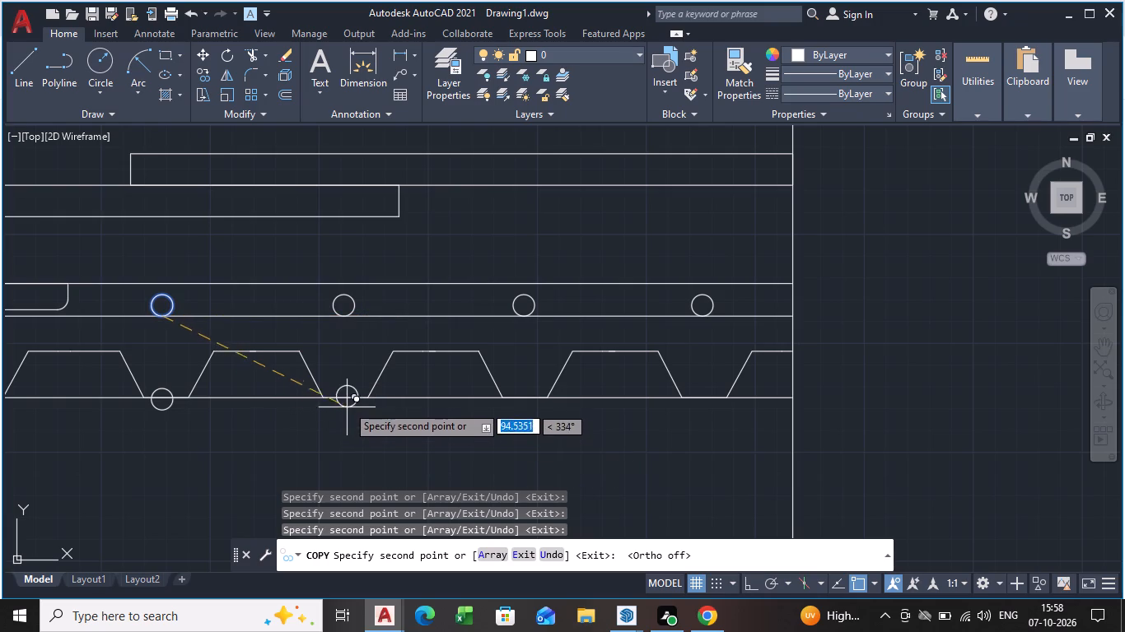
scroll(352, 411, up, 3)
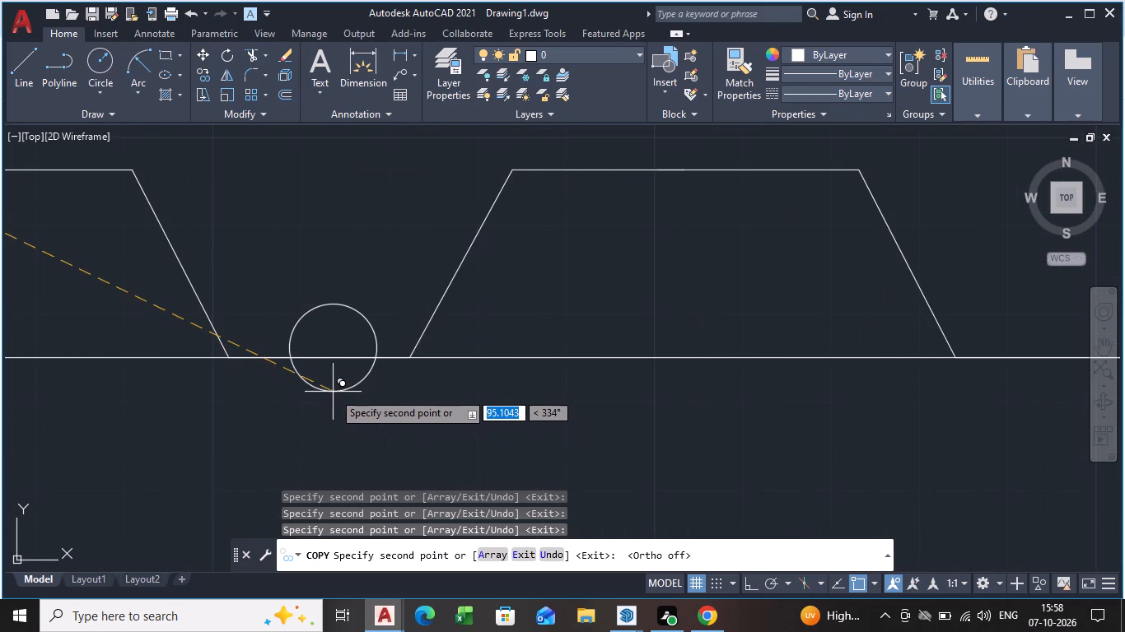
click(331, 403)
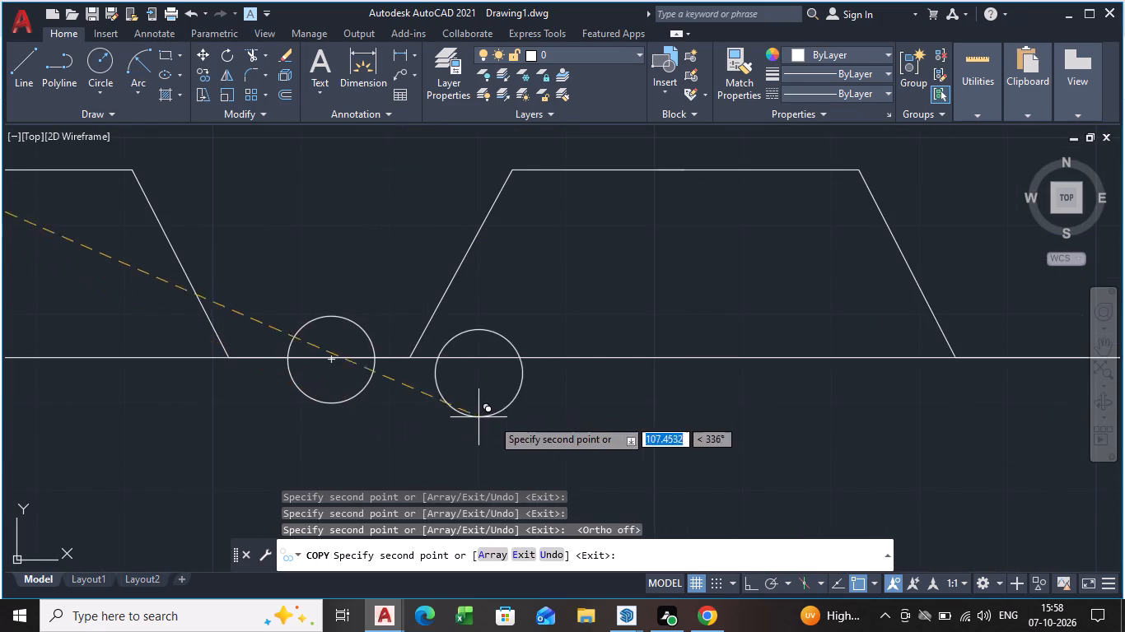
scroll(543, 418, down, 2)
middle_drag(543, 418, 438, 398)
scroll(654, 394, up, 3)
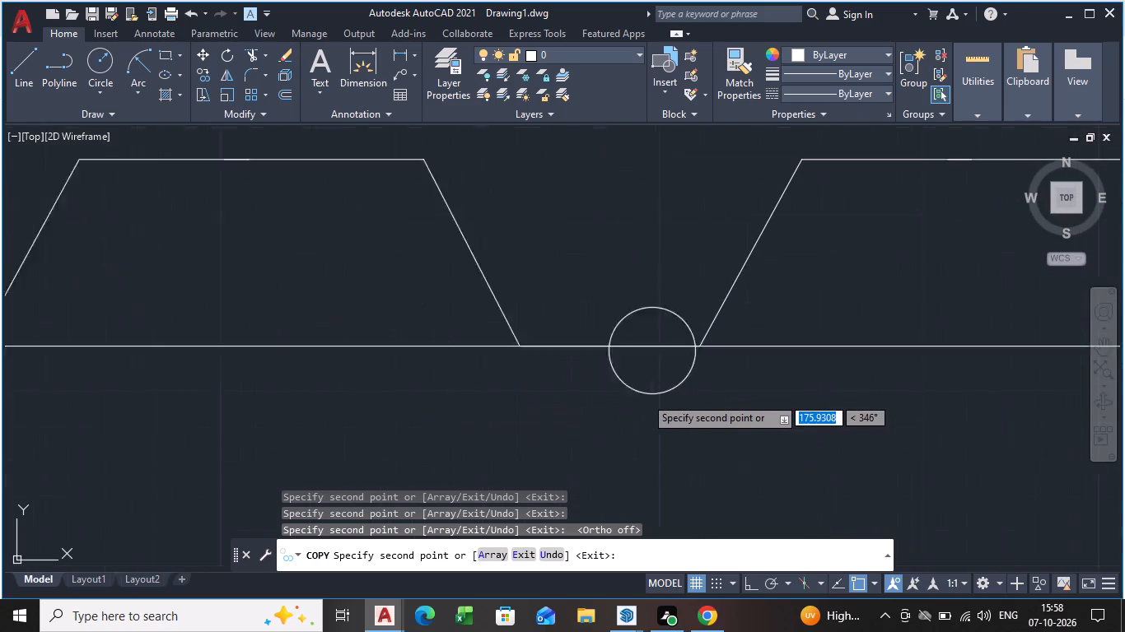
click(601, 382)
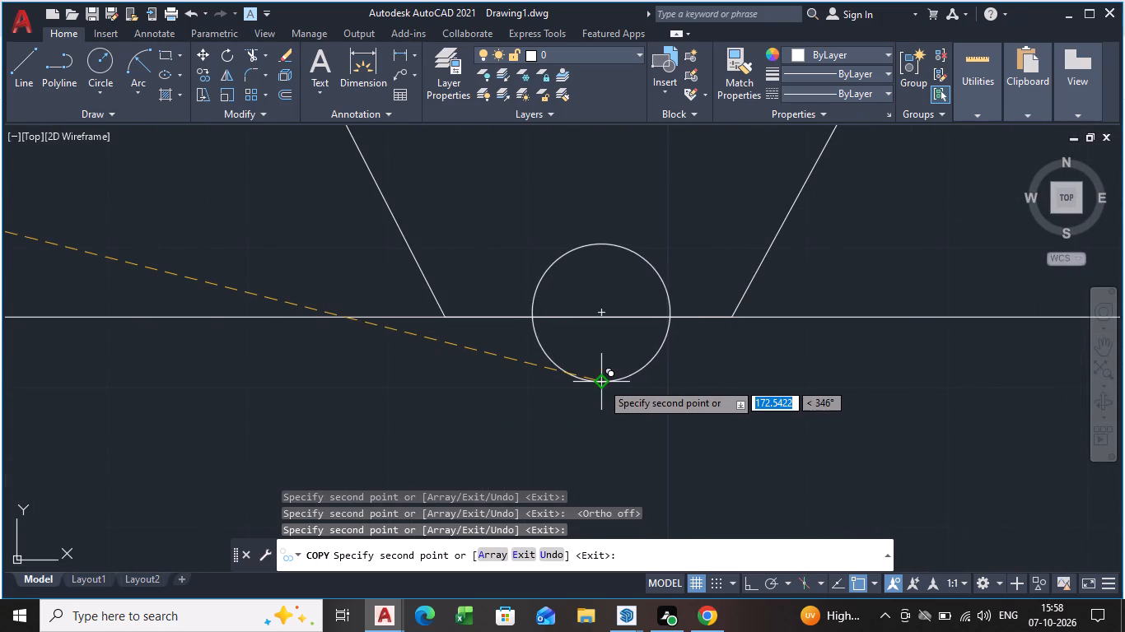
scroll(720, 462, down, 3)
middle_drag(710, 442, 455, 436)
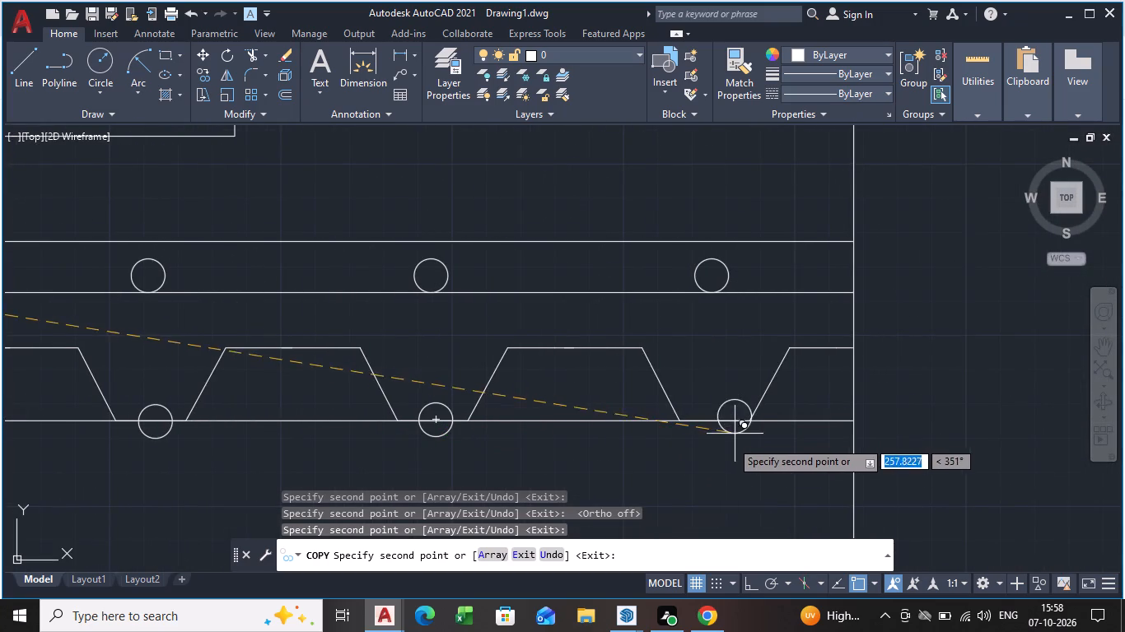
scroll(726, 448, up, 2)
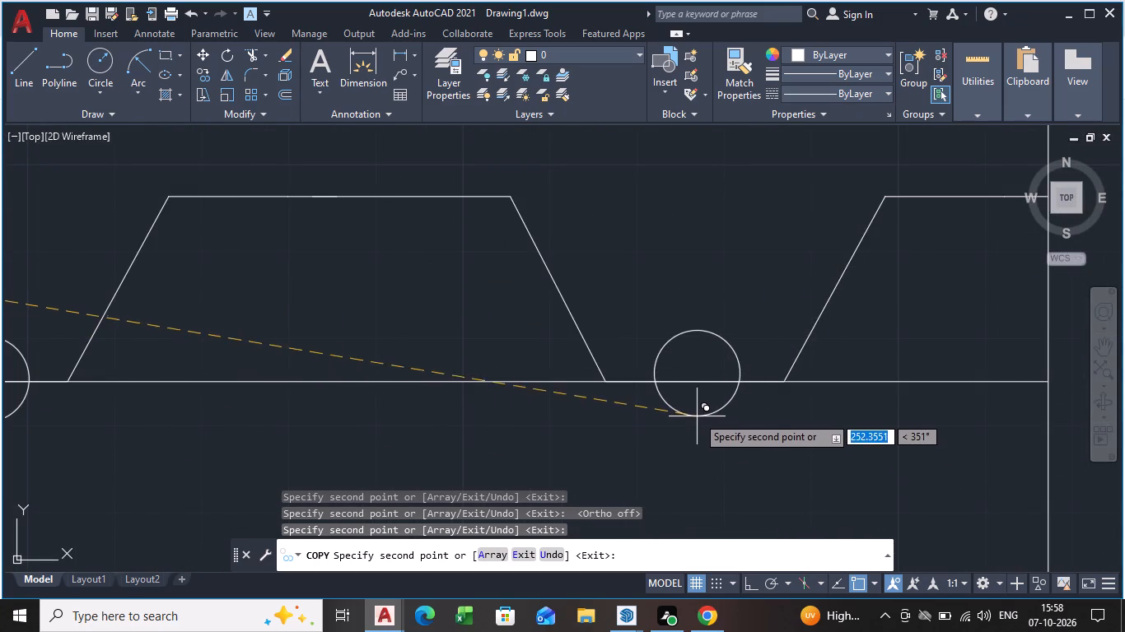
click(700, 421)
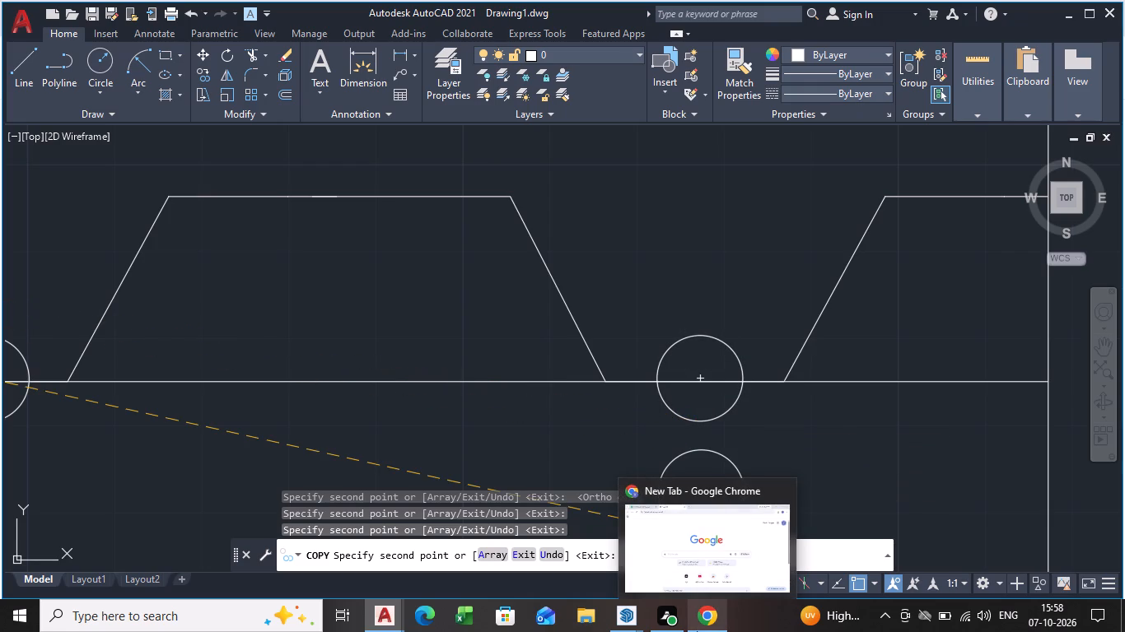
key(Escape)
Trim away the portions of the four trough circles that fall below the deck's bottom line, leaving the upper arcs.
scroll(616, 416, down, 3)
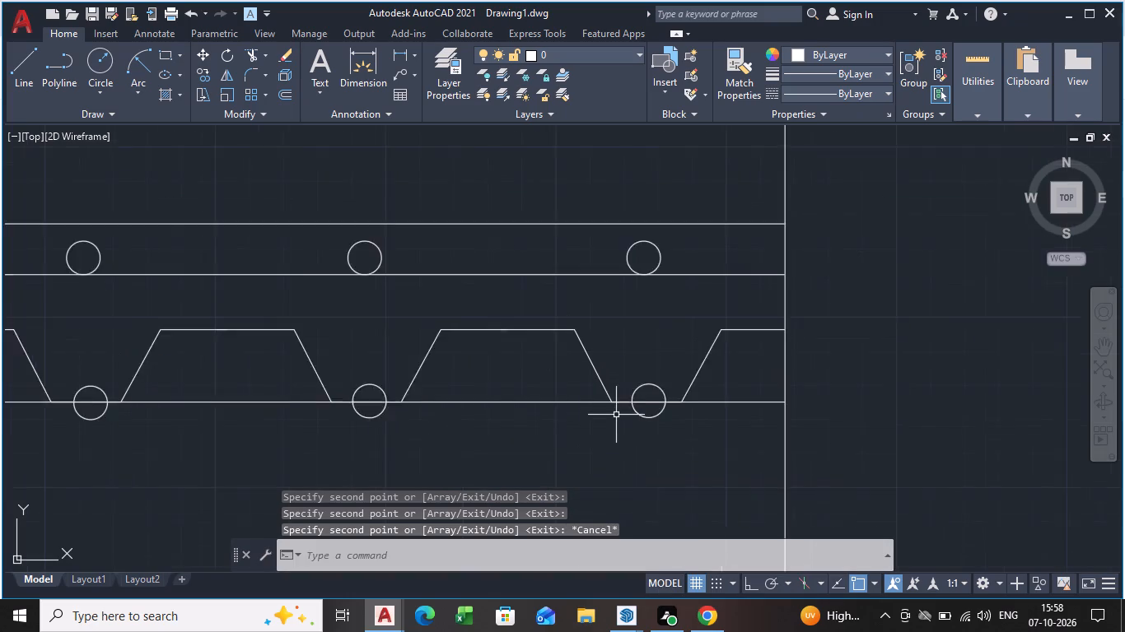
scroll(19, 449, up, 3)
key(t)
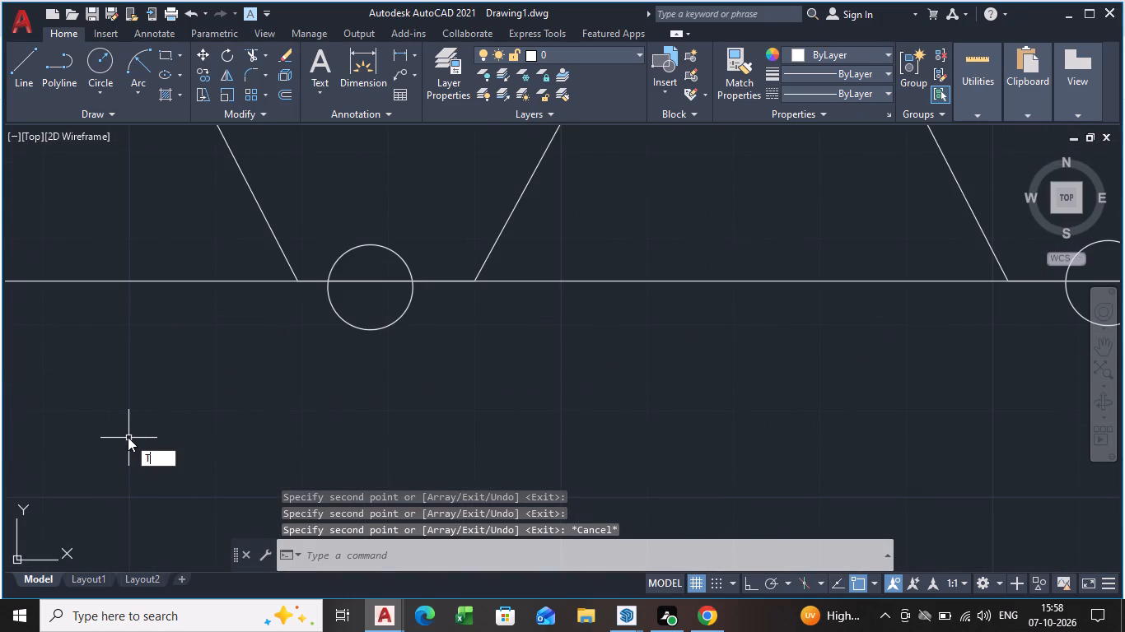
key(r)
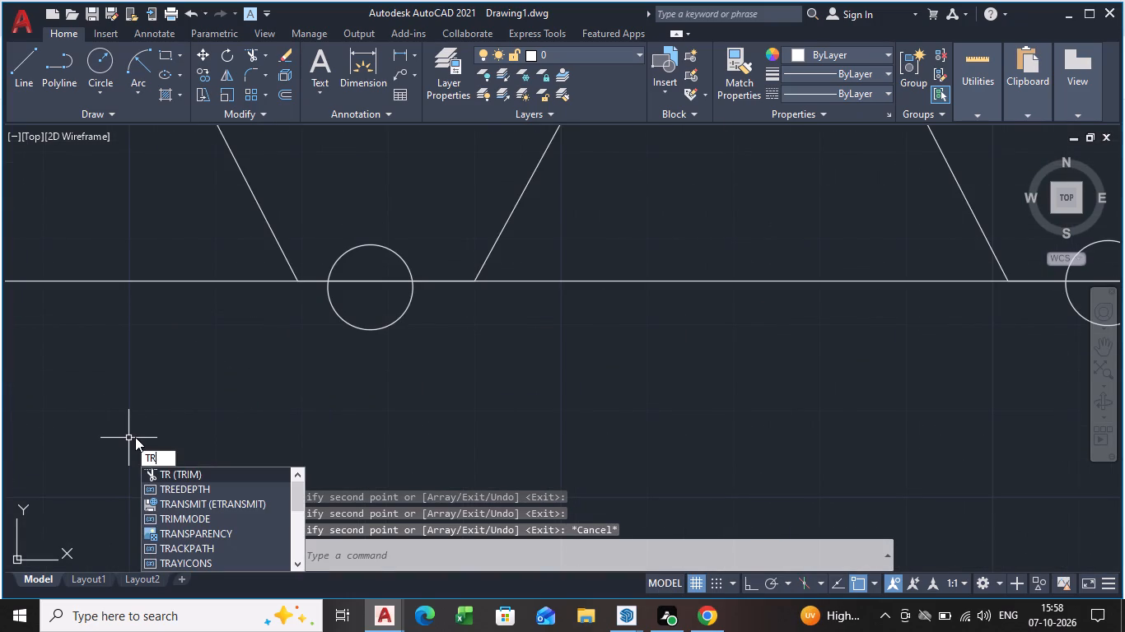
key(Return)
key(Return)
click(384, 321)
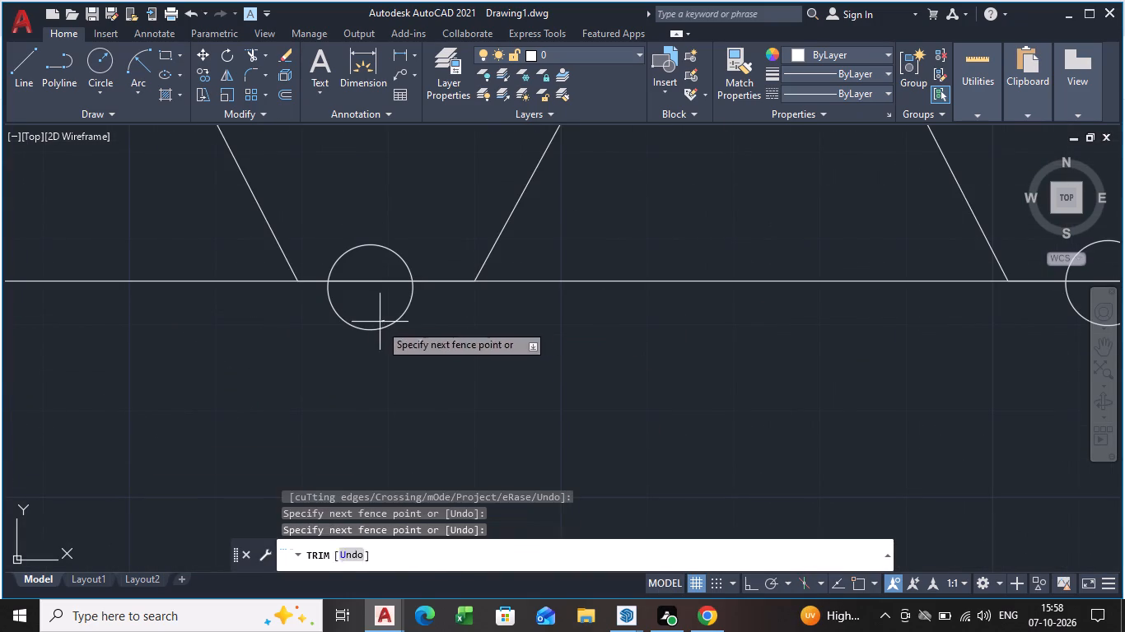
click(371, 330)
scroll(404, 381, down, 3)
middle_drag(552, 408, 478, 402)
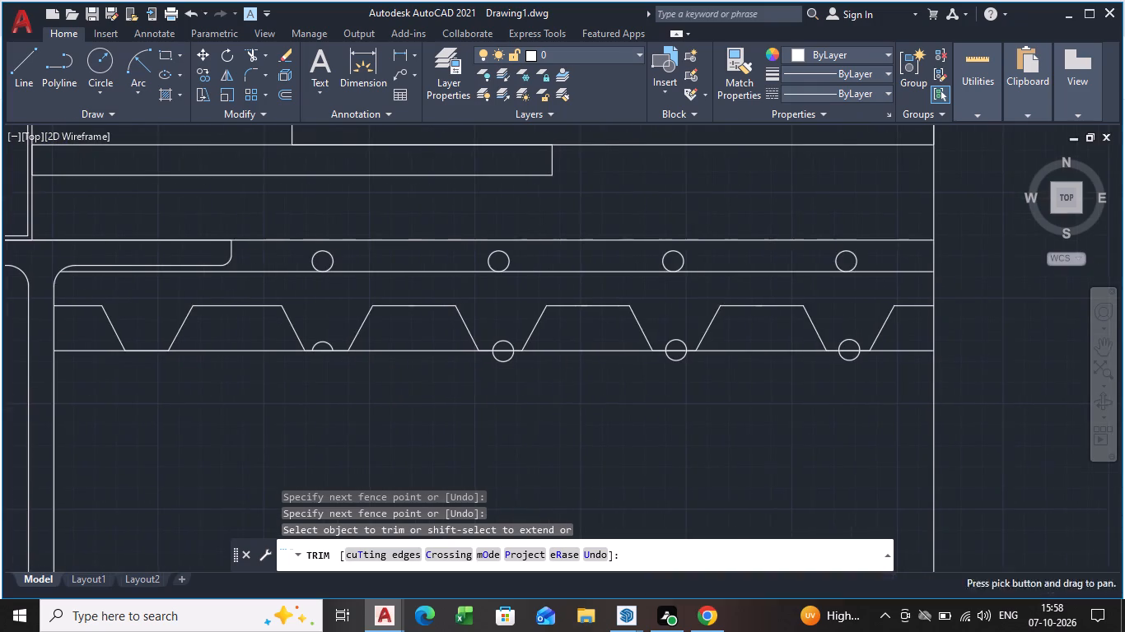
scroll(530, 348, up, 2)
drag(415, 369, 493, 380)
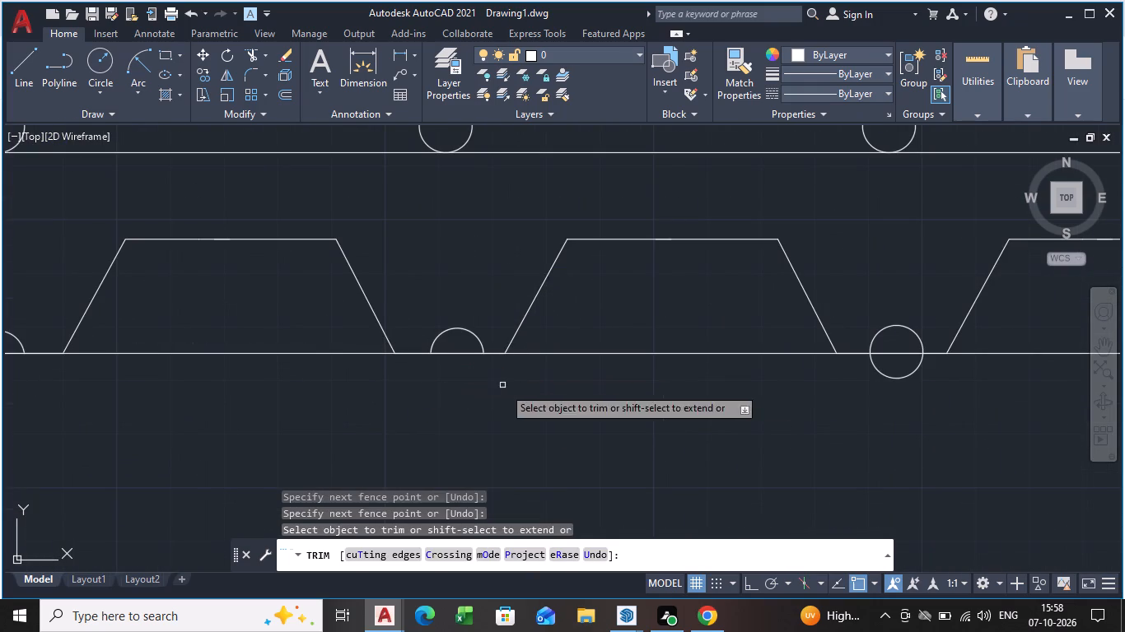
scroll(544, 413, down, 2)
middle_drag(527, 402, 419, 366)
scroll(595, 369, up, 3)
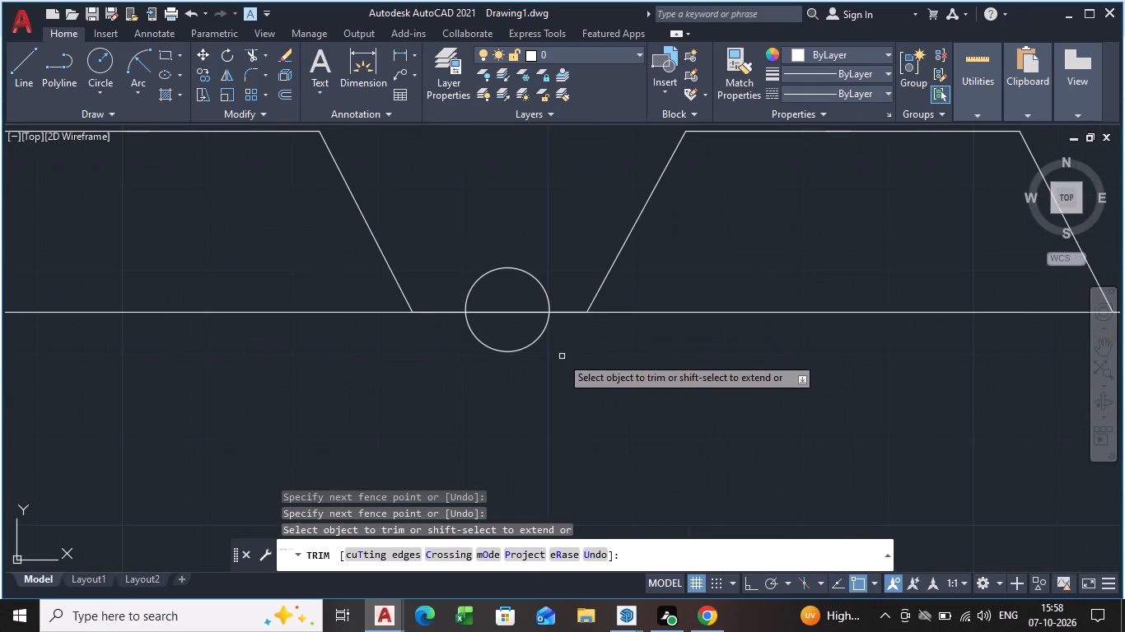
drag(537, 342, 460, 341)
scroll(611, 389, down, 3)
middle_drag(610, 389, 418, 386)
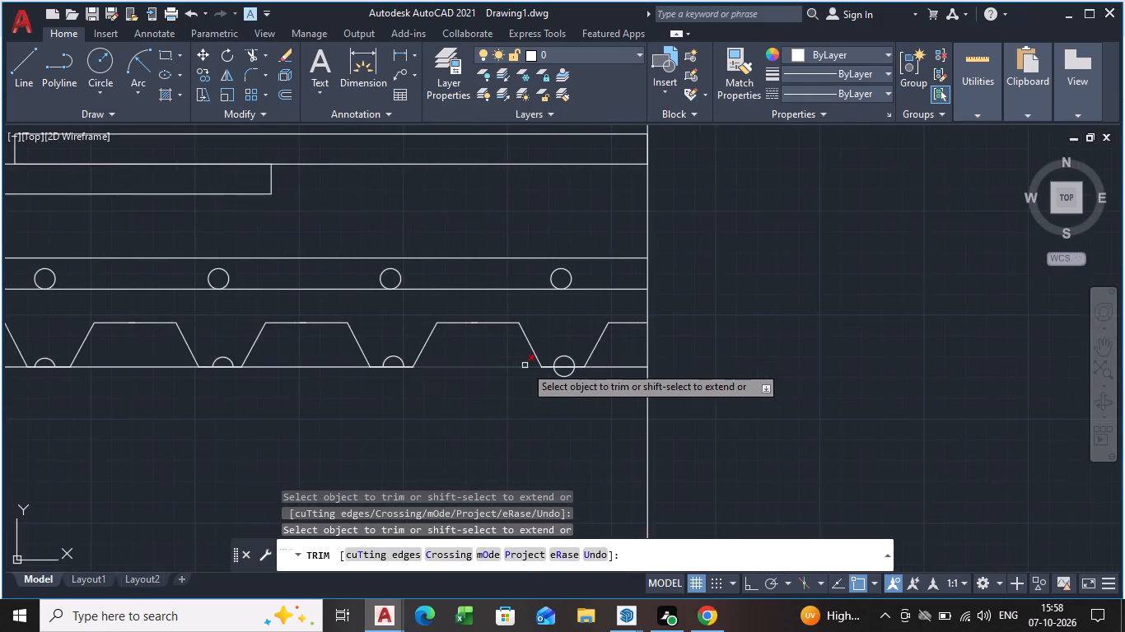
scroll(525, 365, up, 3)
drag(618, 401, 713, 410)
scroll(570, 393, down, 3)
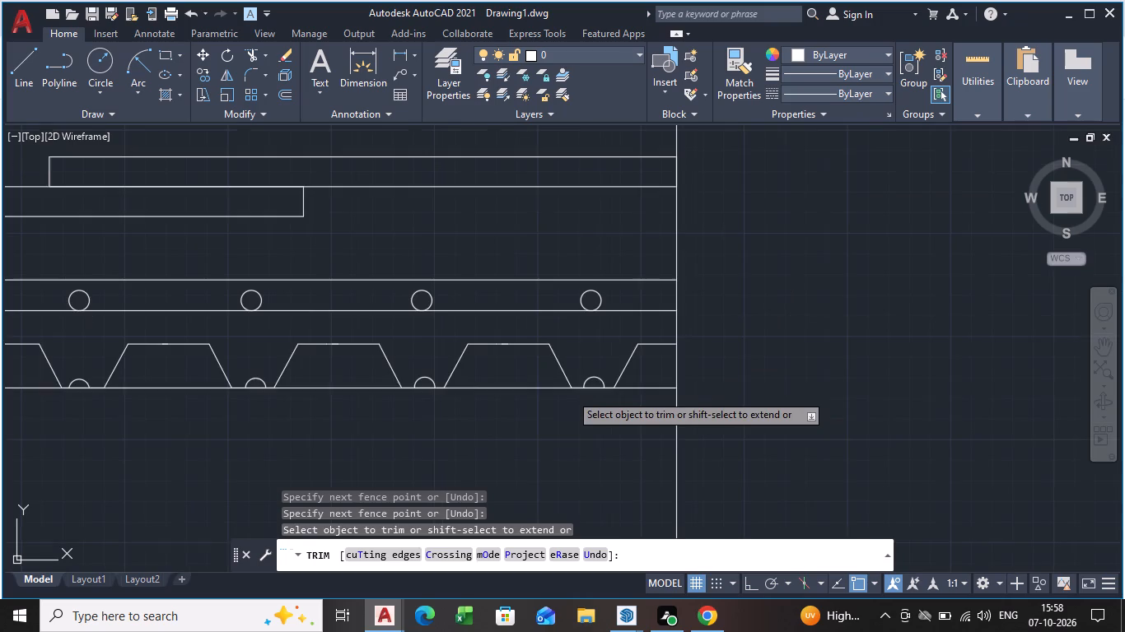
key(Escape)
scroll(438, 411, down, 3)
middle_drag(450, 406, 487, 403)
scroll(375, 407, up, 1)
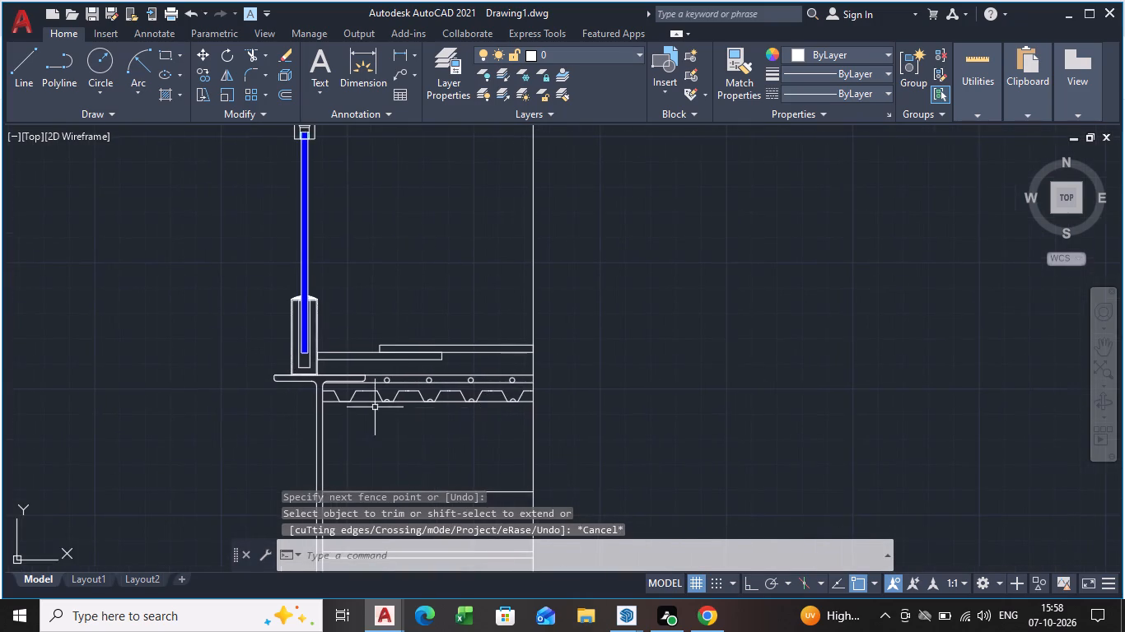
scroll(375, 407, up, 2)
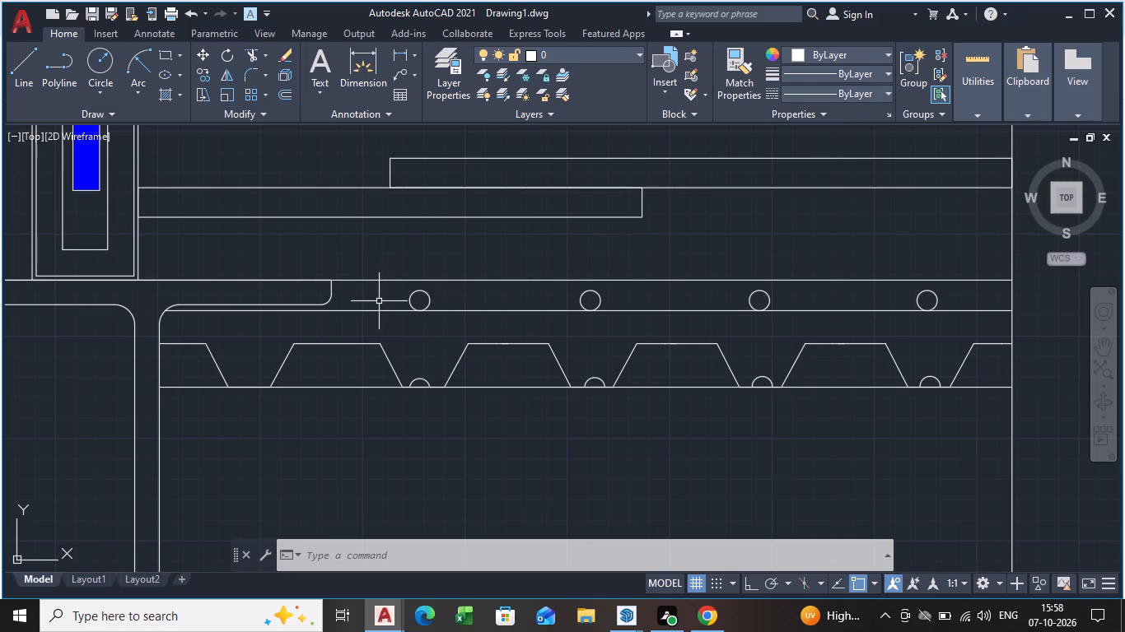
Draw a flat rectangular cap about 11 wide and 1.8 high, hanging from the topping's lower line beneath the first circle.
text(RE)
key(c)
key(Return)
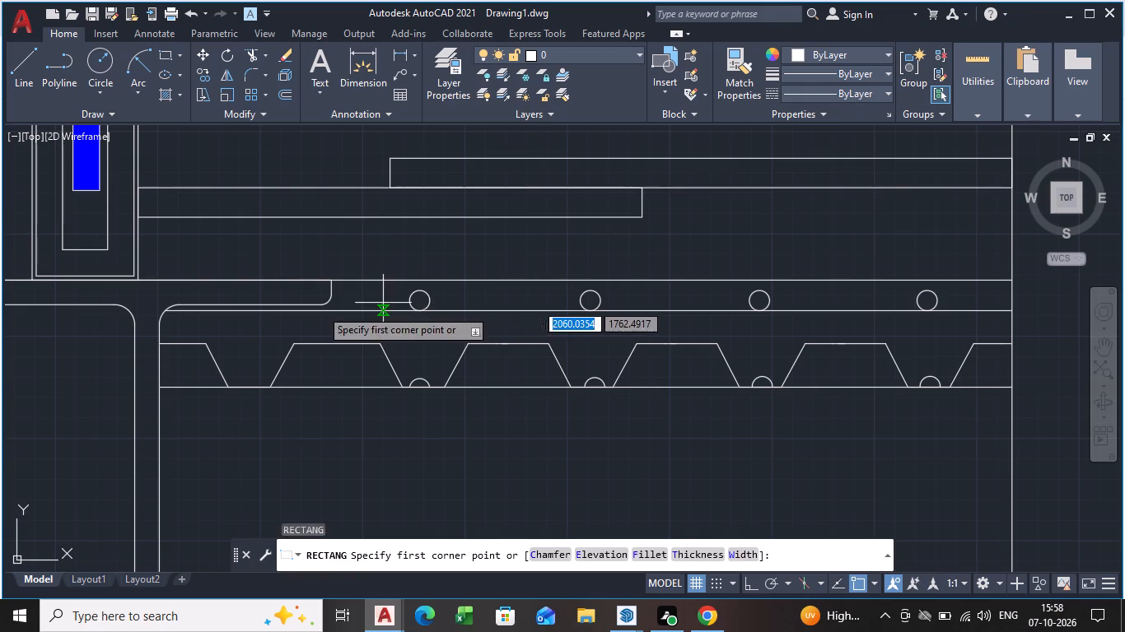
scroll(451, 317, up, 2)
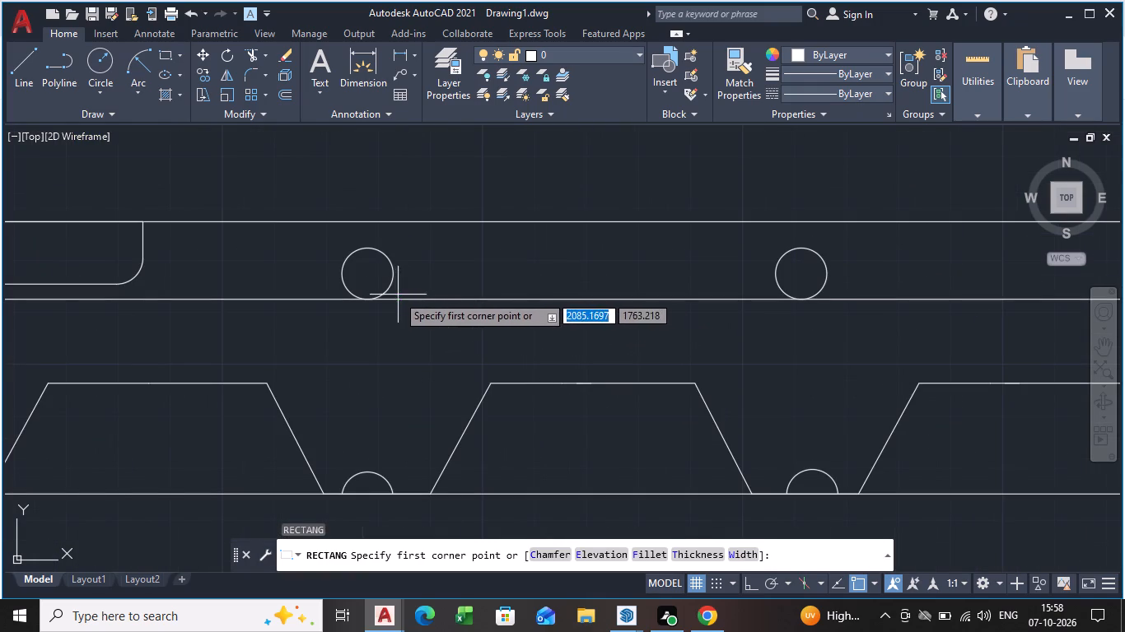
click(338, 299)
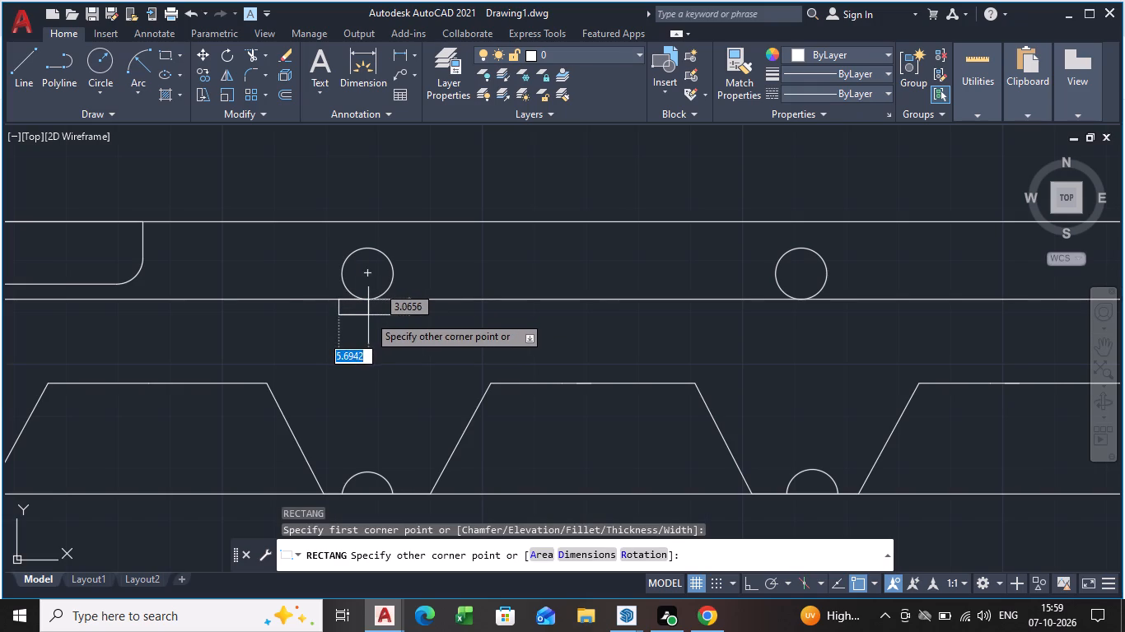
scroll(362, 309, up, 3)
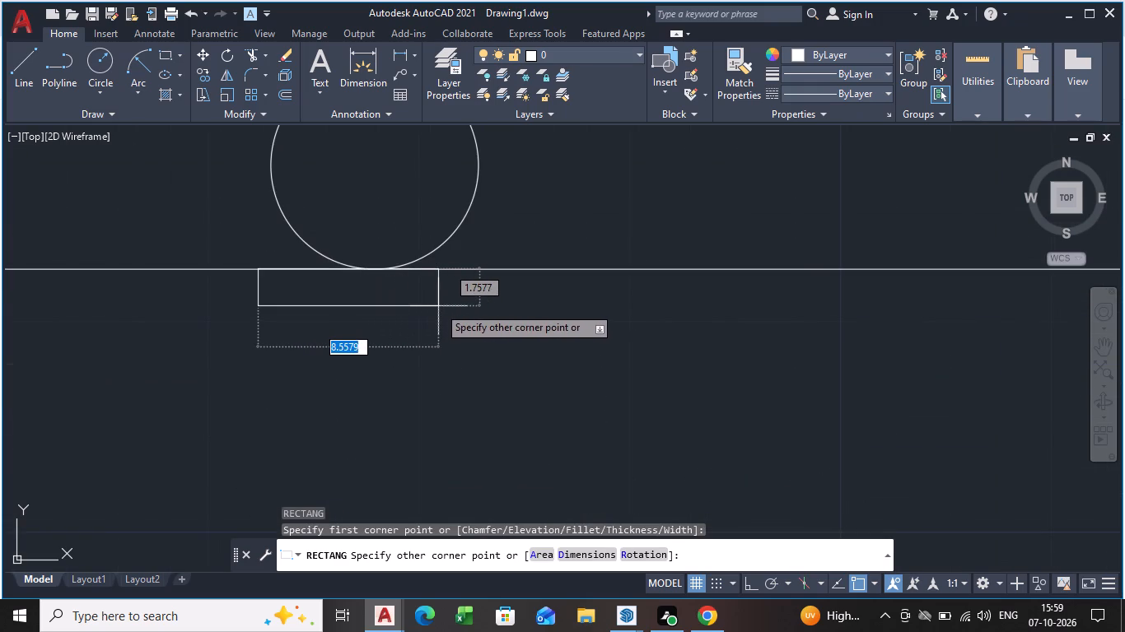
click(488, 308)
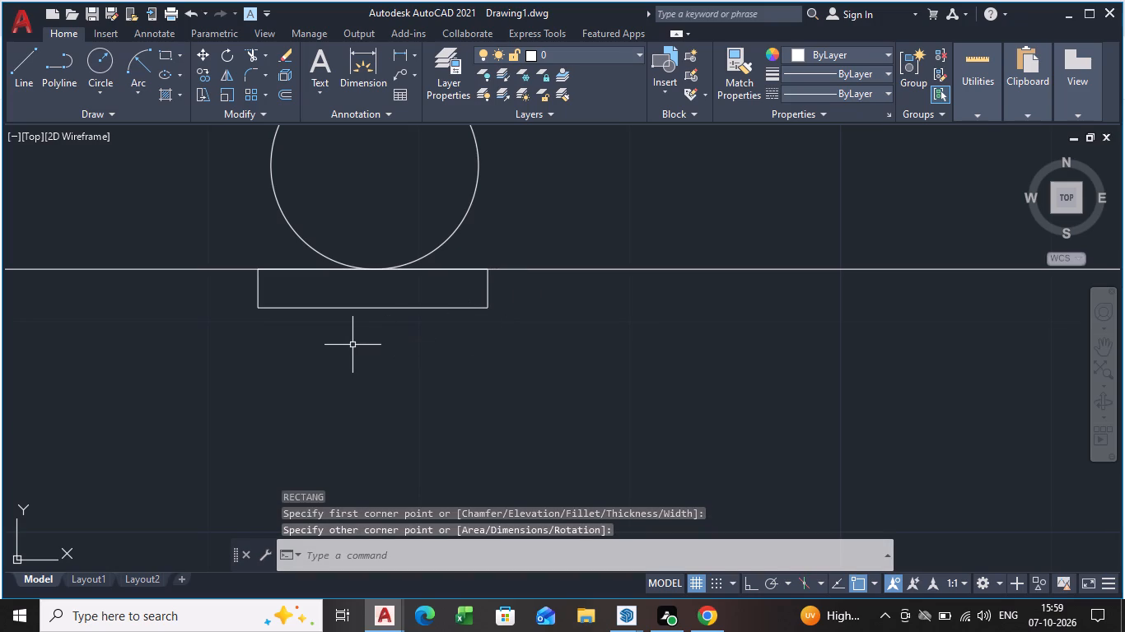
Draw a narrow rectangular stem about 2.5 wide and 35.6 high from the cap's lower edge down to the deck's bottom line.
text(RE)
key(c)
key(Return)
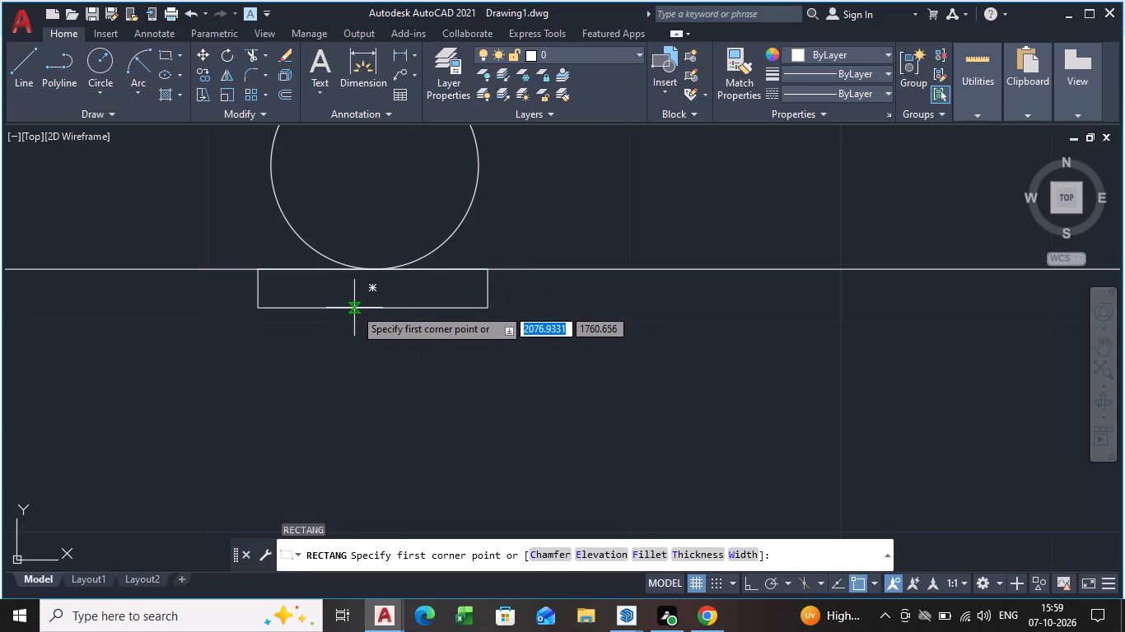
click(350, 307)
scroll(433, 407, down, 2)
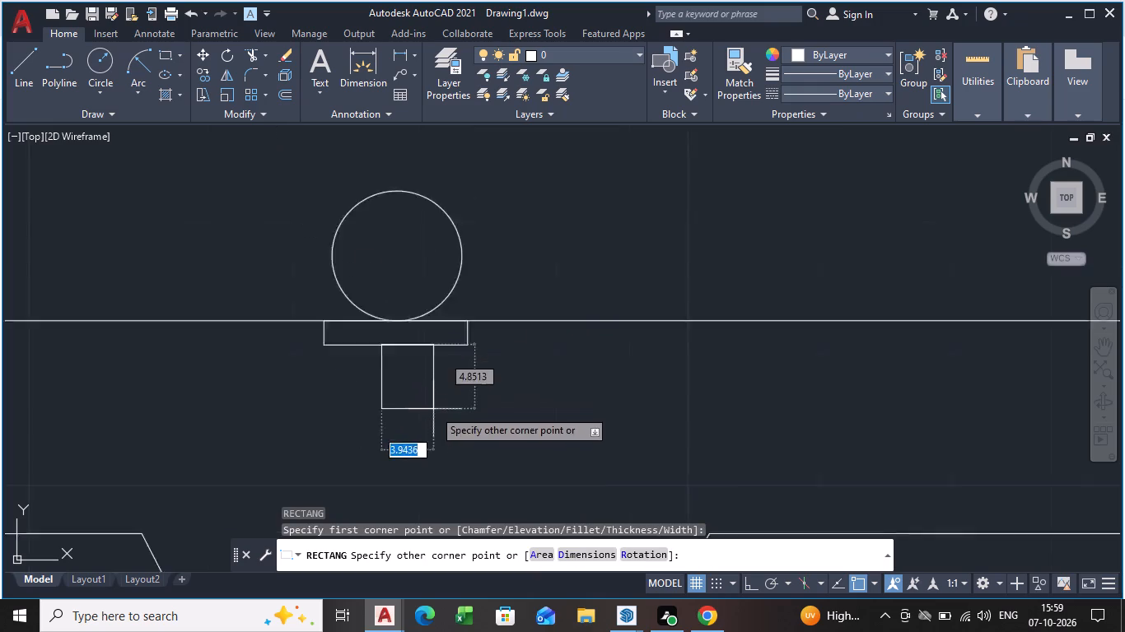
scroll(433, 409, down, 2)
middle_drag(432, 410, 423, 276)
scroll(418, 366, up, 2)
middle_drag(418, 458, 421, 428)
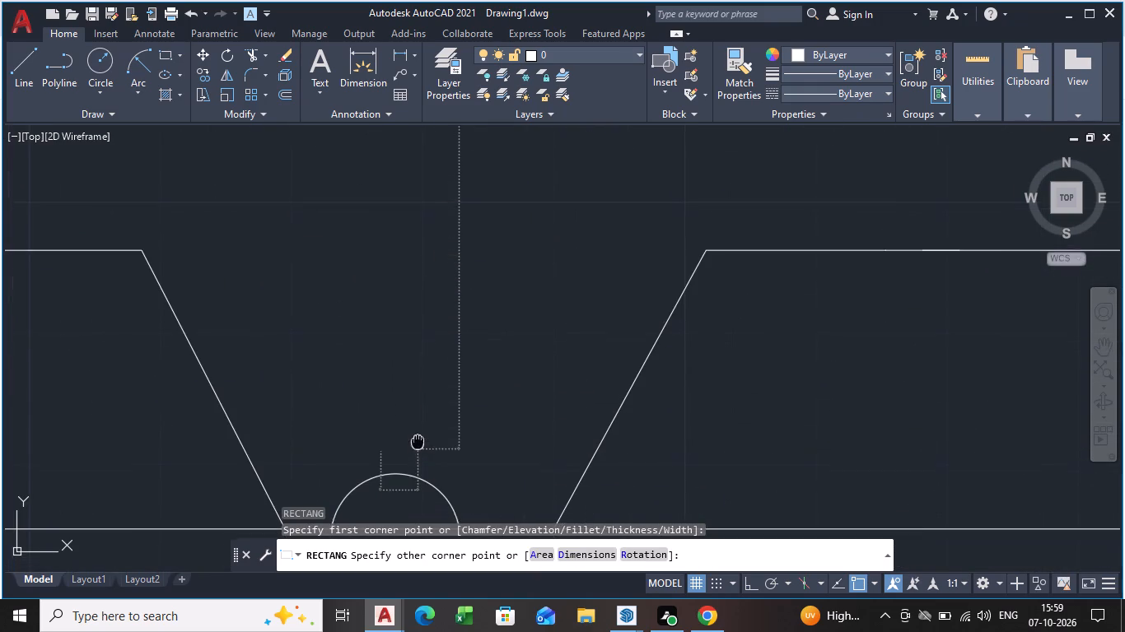
middle_drag(421, 428, 448, 301)
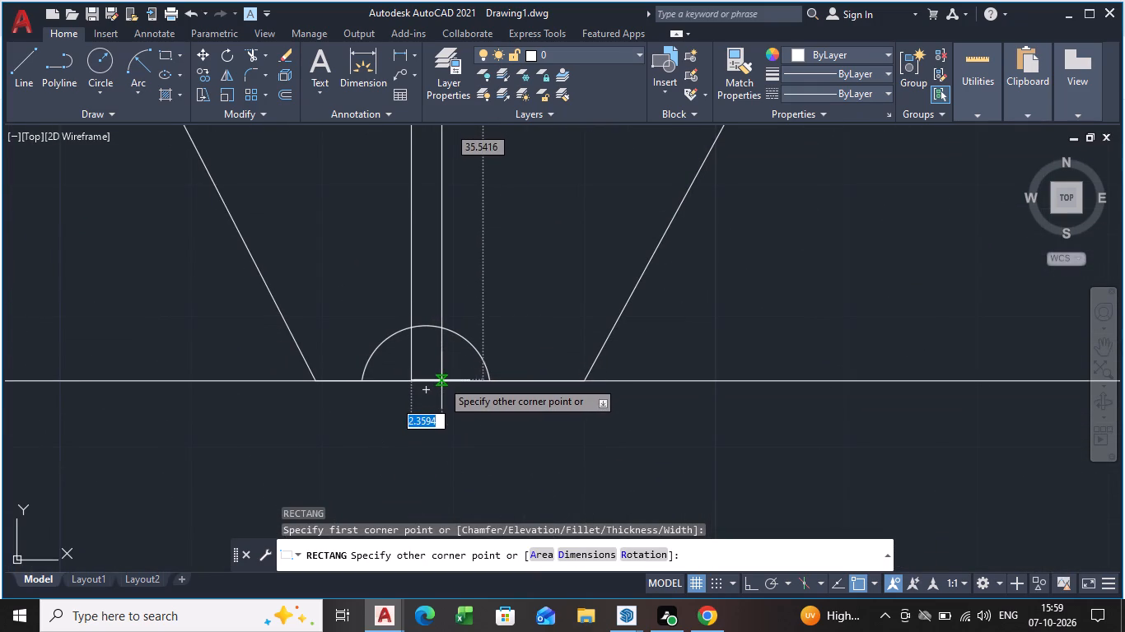
scroll(441, 381, up, 4)
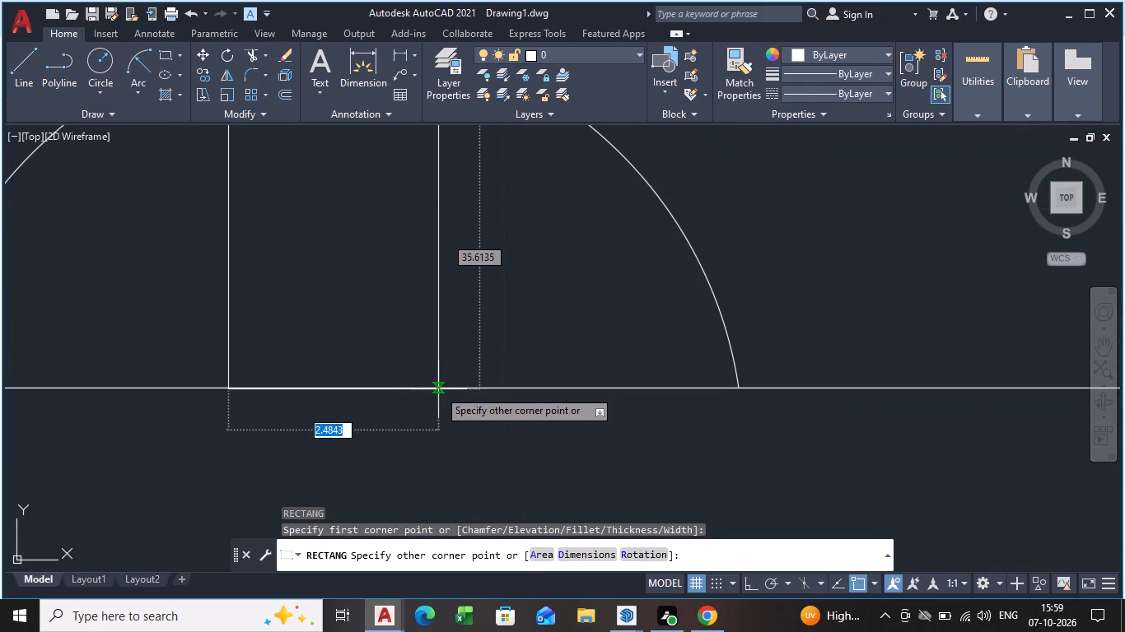
click(438, 389)
Trim away the edge between cap and stem so the two rectangles open into one T shape.
scroll(462, 388, down, 5)
scroll(516, 332, down, 1)
middle_drag(509, 339, 488, 492)
scroll(488, 493, down, 1)
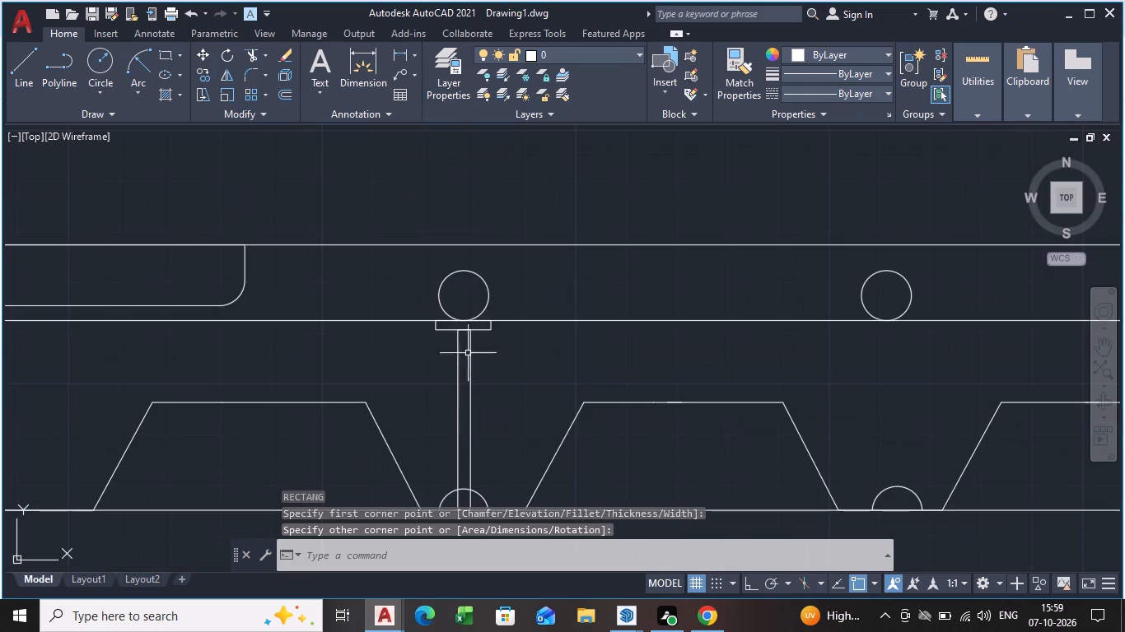
scroll(455, 341, up, 4)
text(TR)
key(Return)
key(Return)
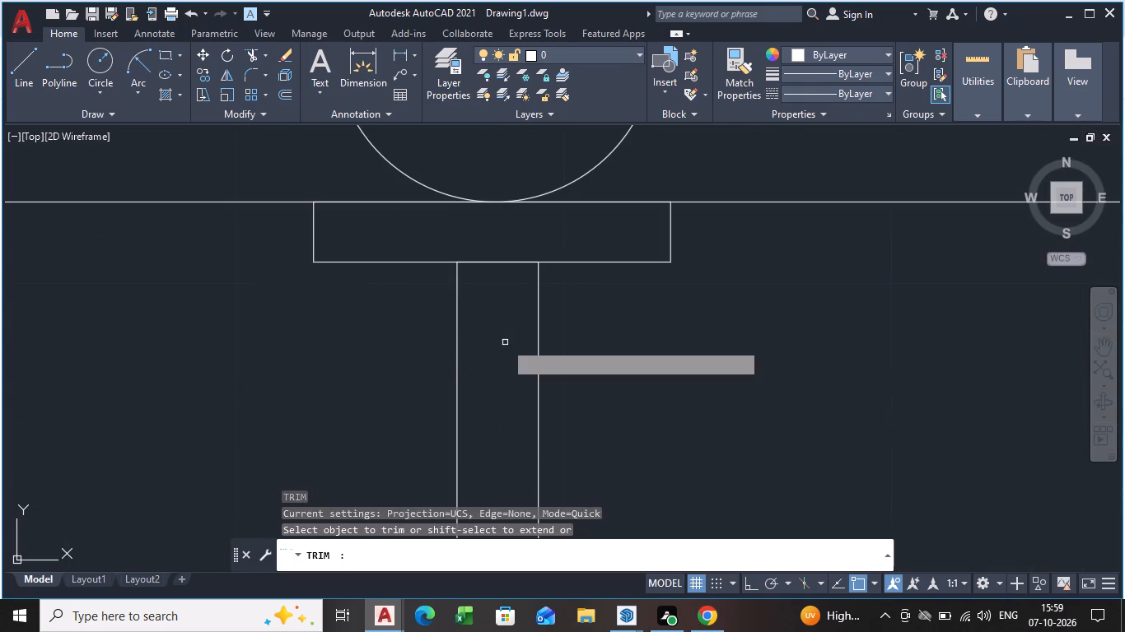
drag(502, 255, 497, 316)
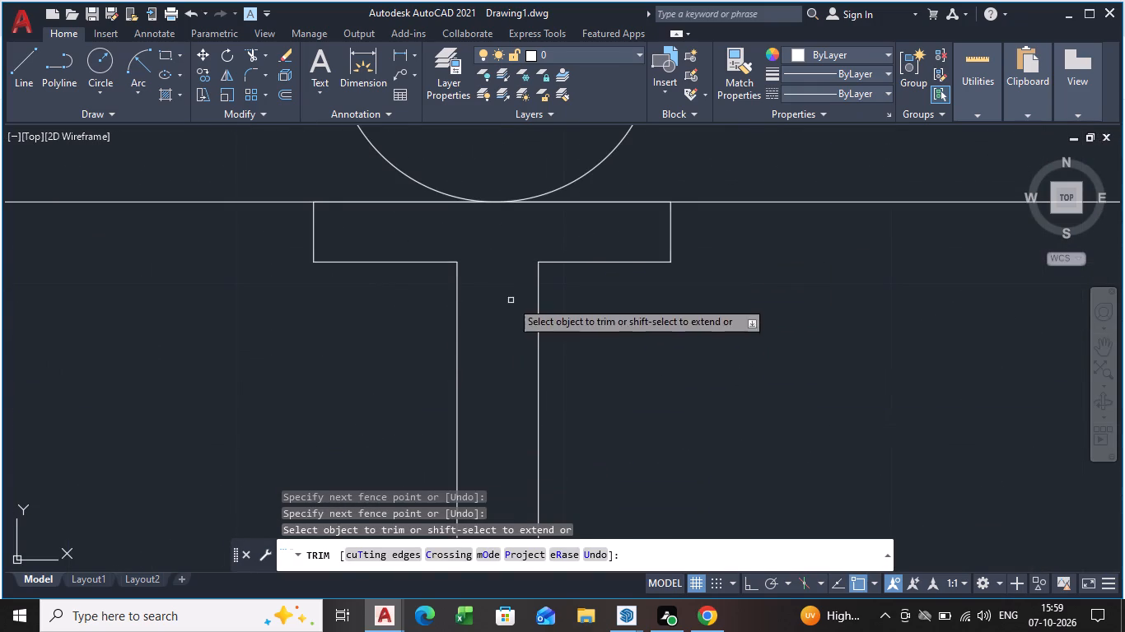
scroll(527, 316, down, 3)
key(Escape)
Trim away the portion of the trough half-circle that lies between the stem's two sides.
scroll(613, 369, down, 3)
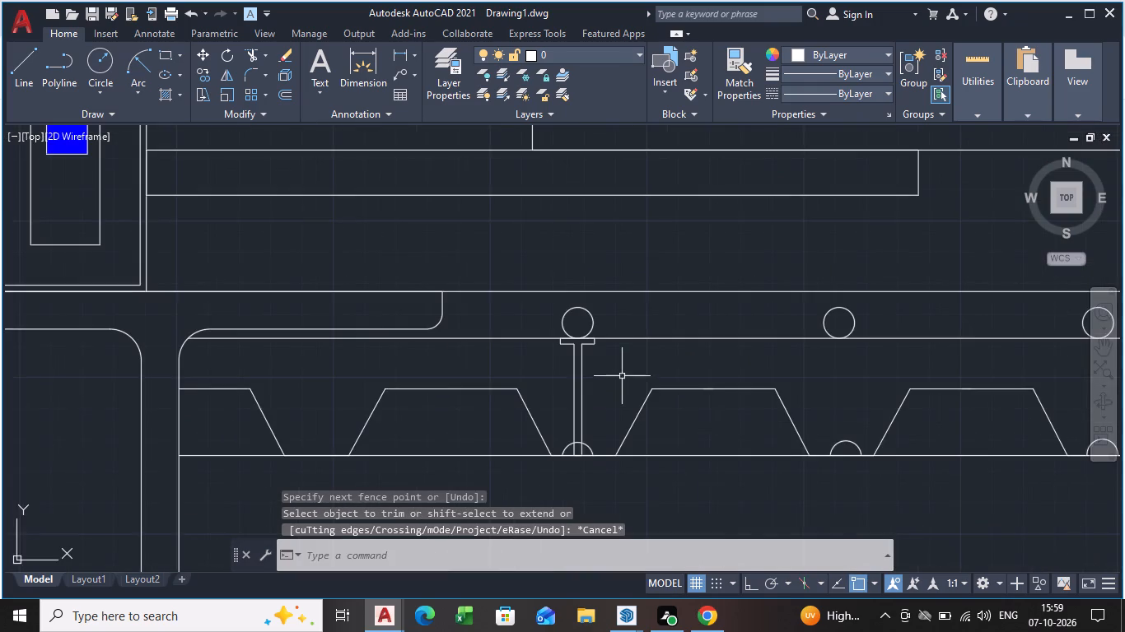
middle_drag(619, 377, 545, 341)
scroll(512, 422, up, 4)
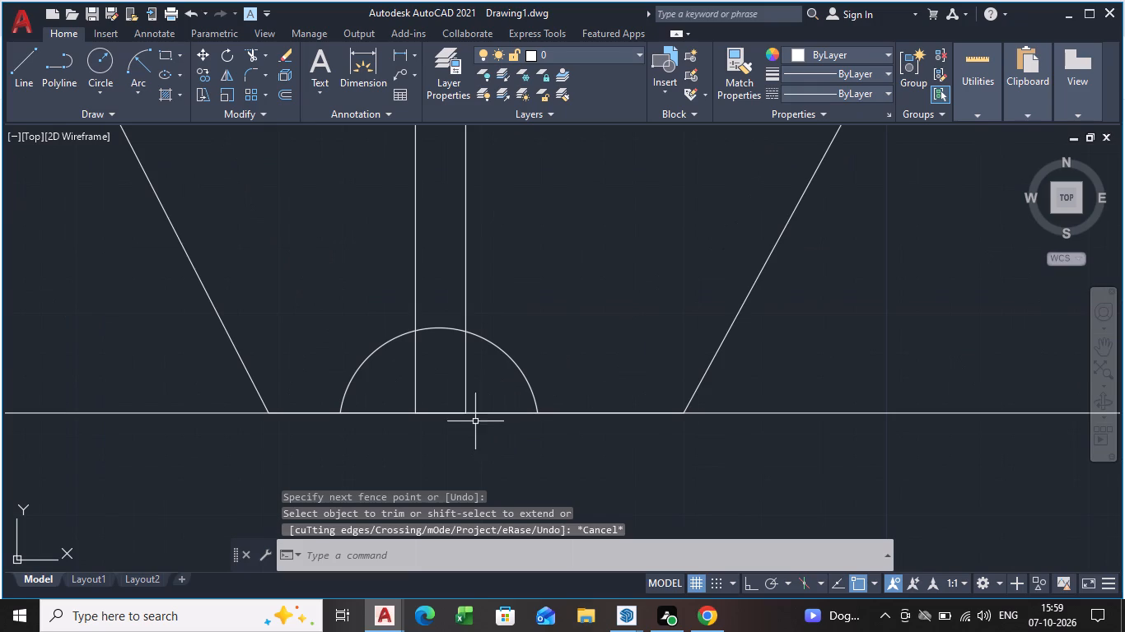
key(t)
key(r)
key(Return)
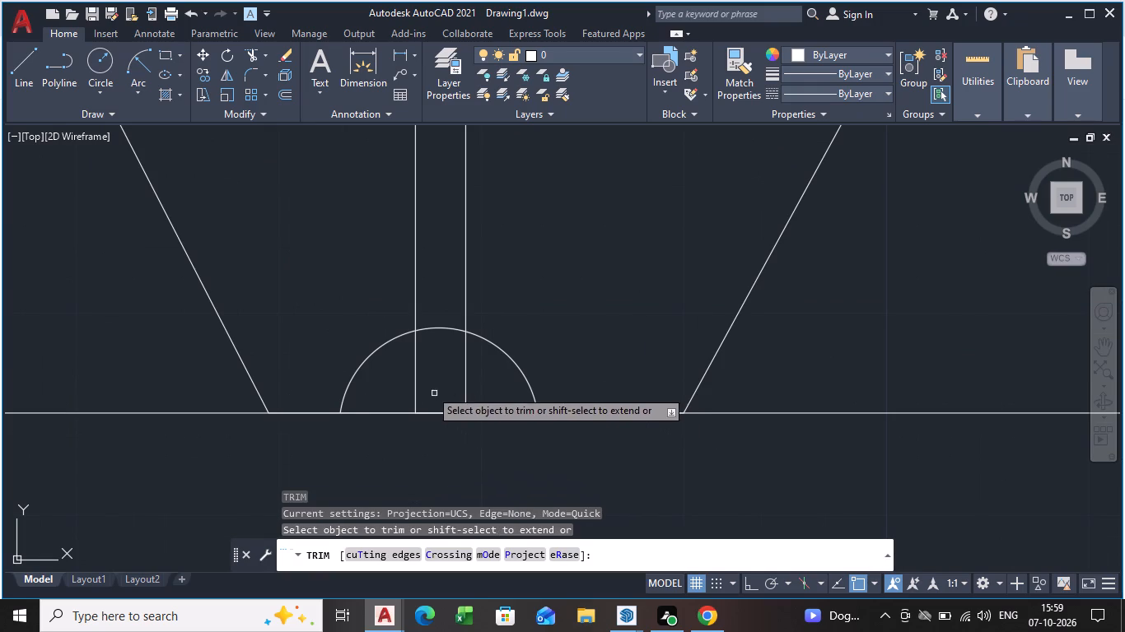
drag(438, 303, 435, 352)
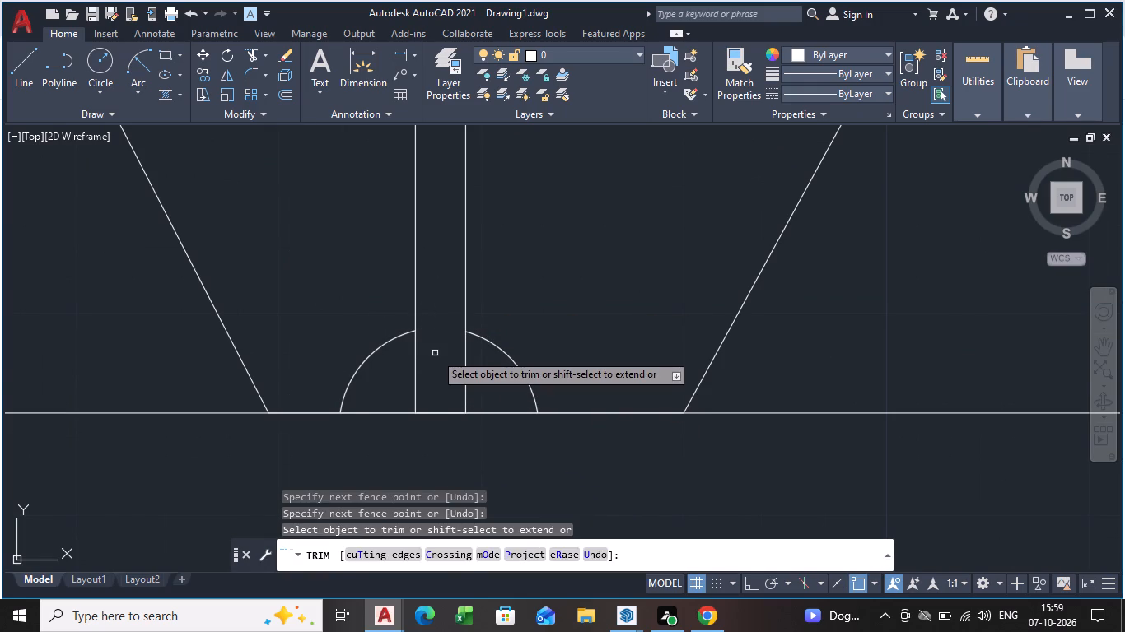
key(Escape)
With Ortho on, stretch both halves of the cap's lower edge straight down by about 2 to thicken the cap.
scroll(434, 359, down, 2)
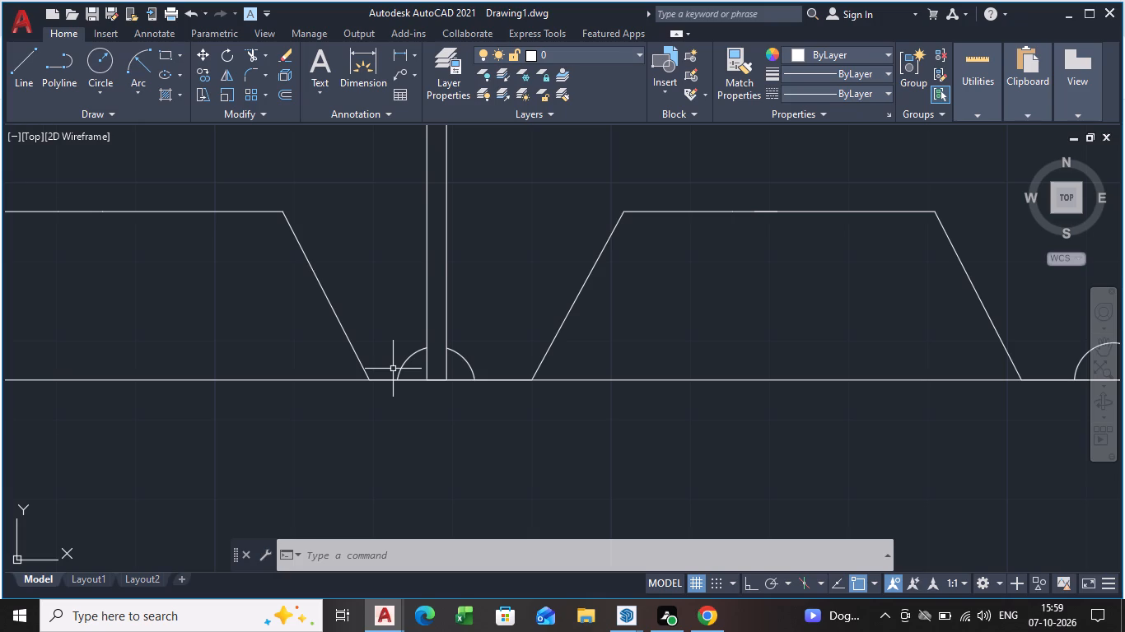
scroll(530, 374, down, 3)
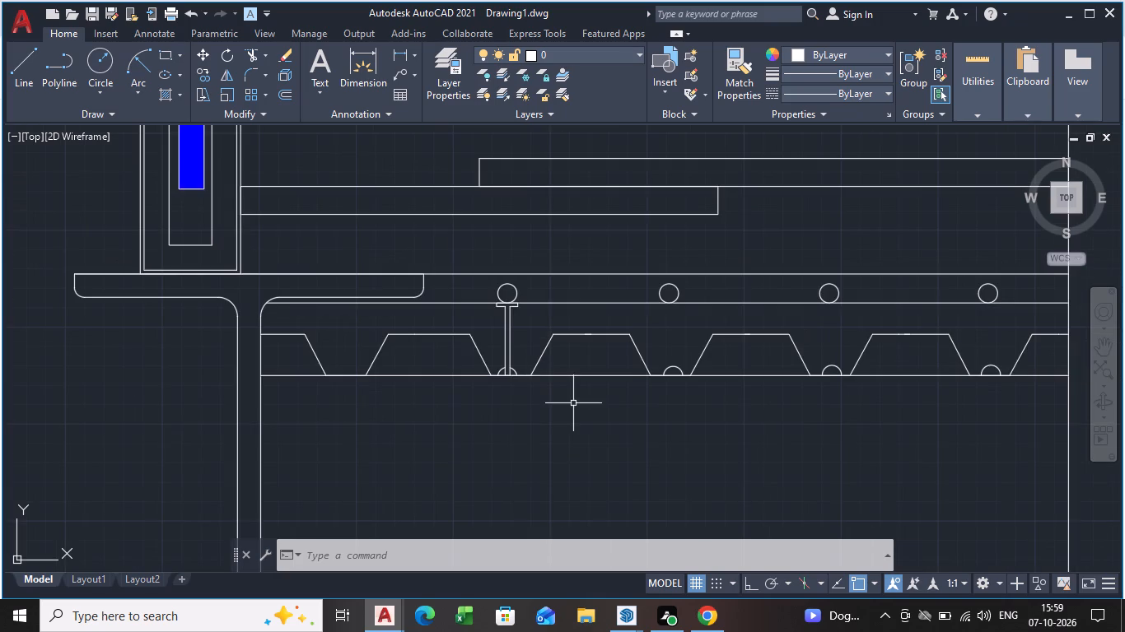
middle_drag(580, 406, 511, 406)
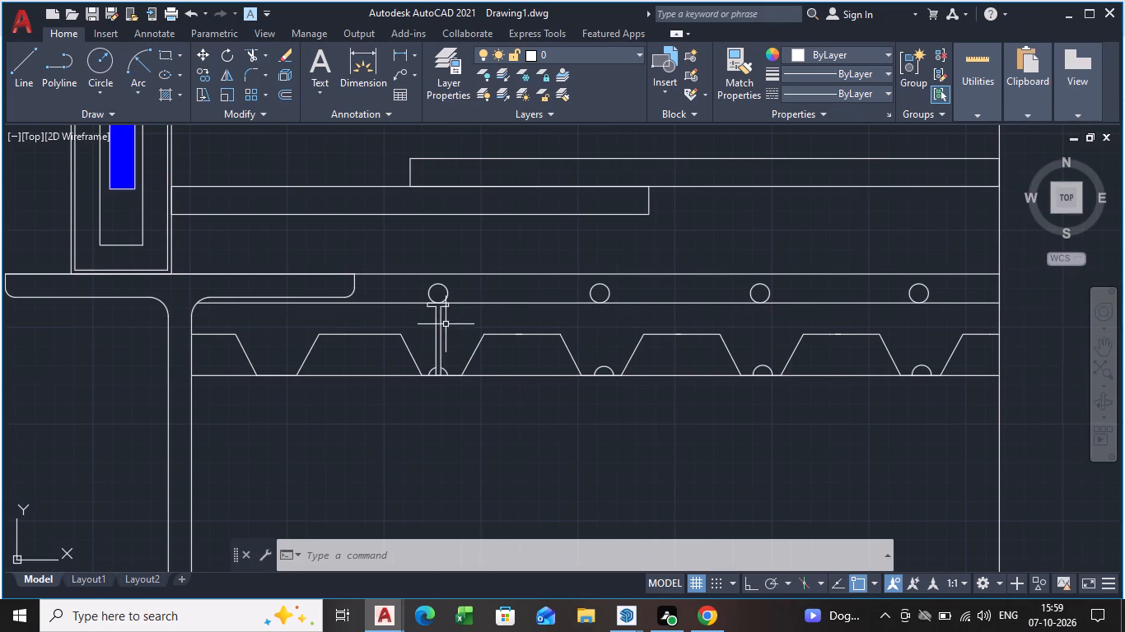
scroll(446, 306, up, 4)
scroll(366, 318, down, 5)
middle_click(413, 373)
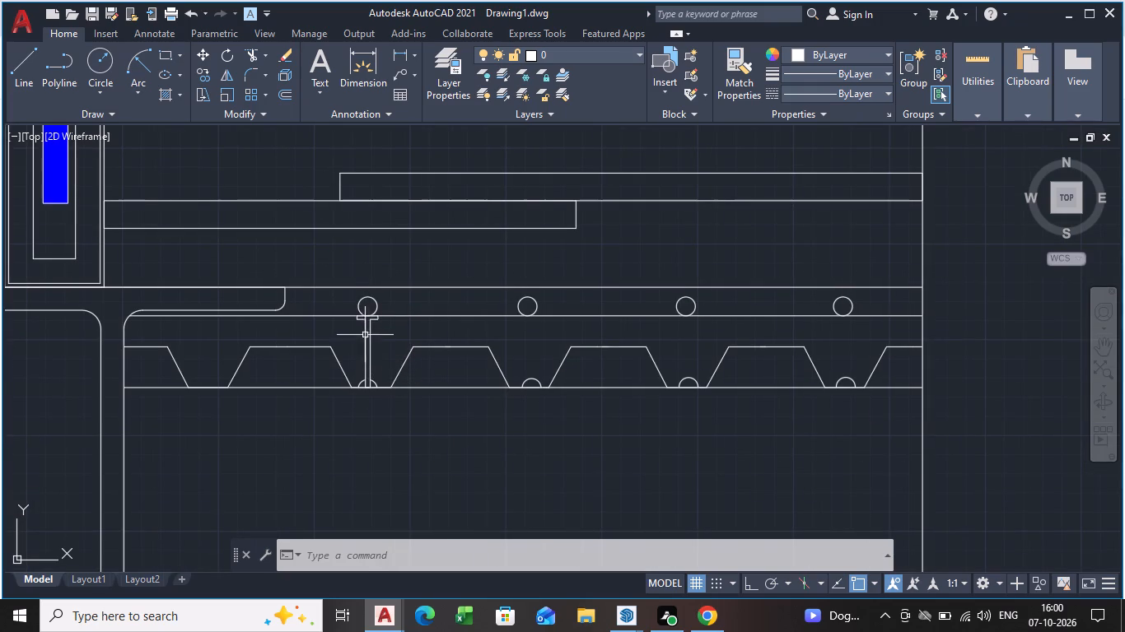
scroll(365, 335, up, 4)
click(330, 228)
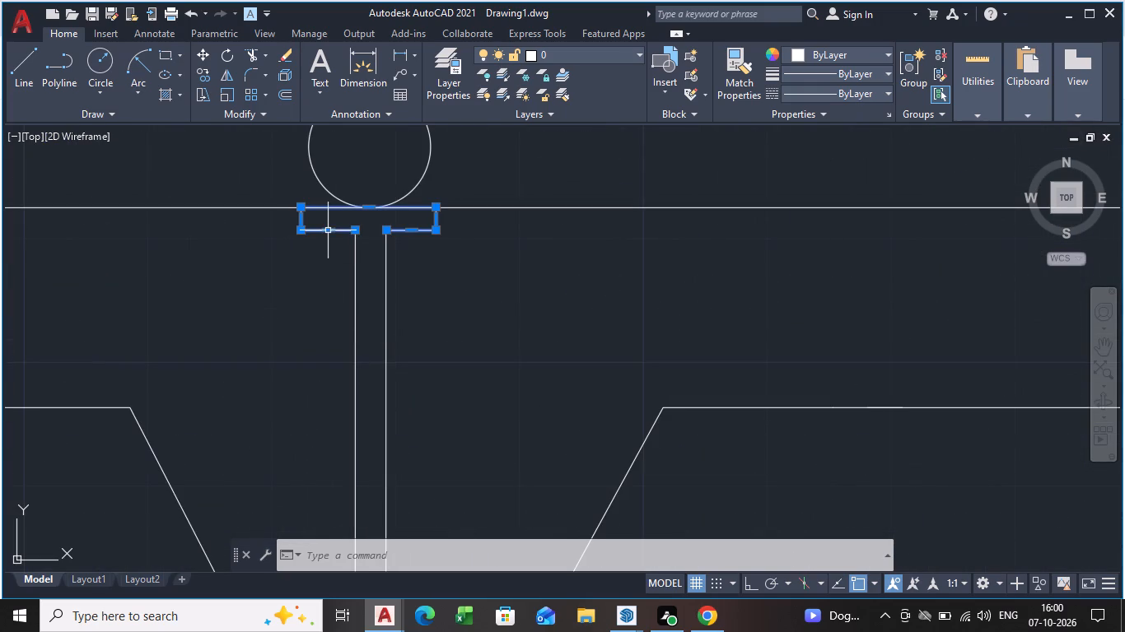
click(328, 231)
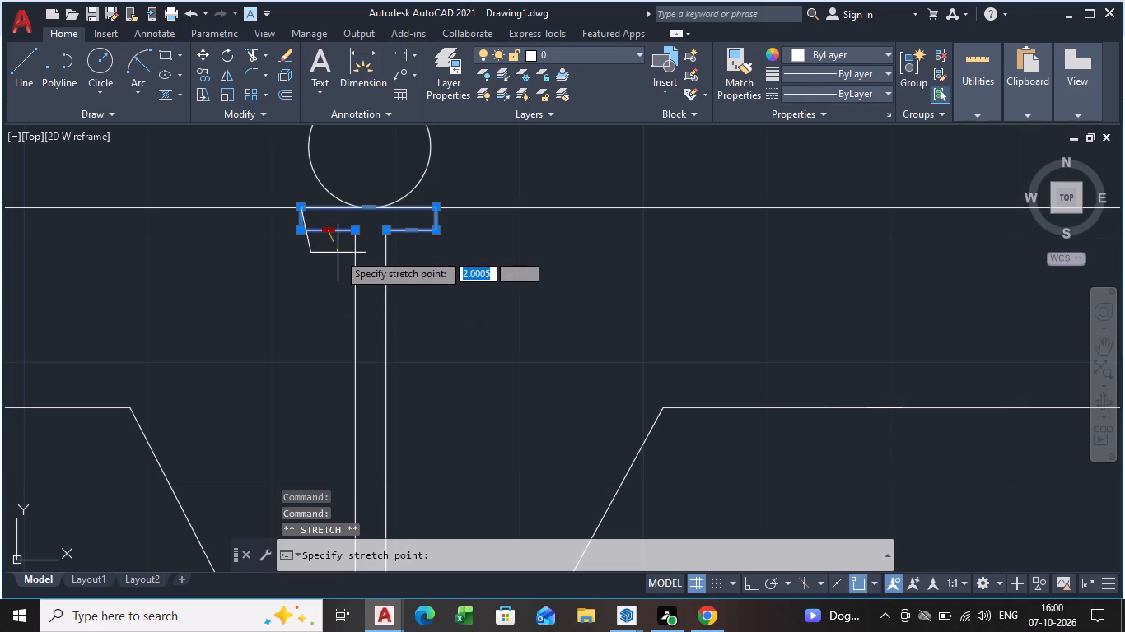
key(ctrl+F8)
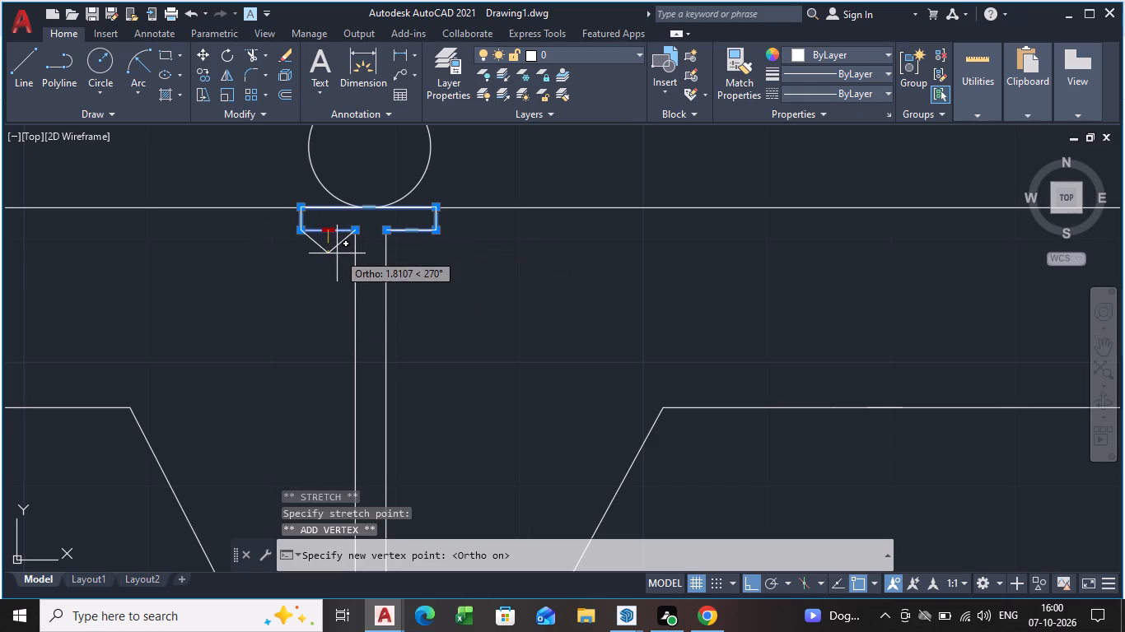
key(Escape)
click(329, 231)
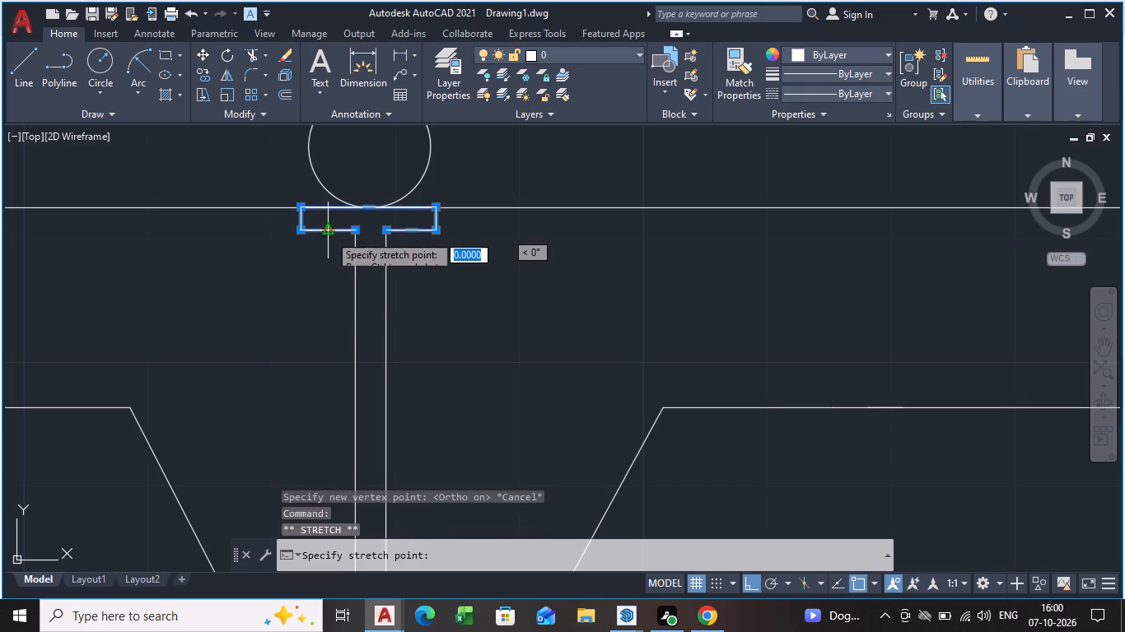
click(329, 250)
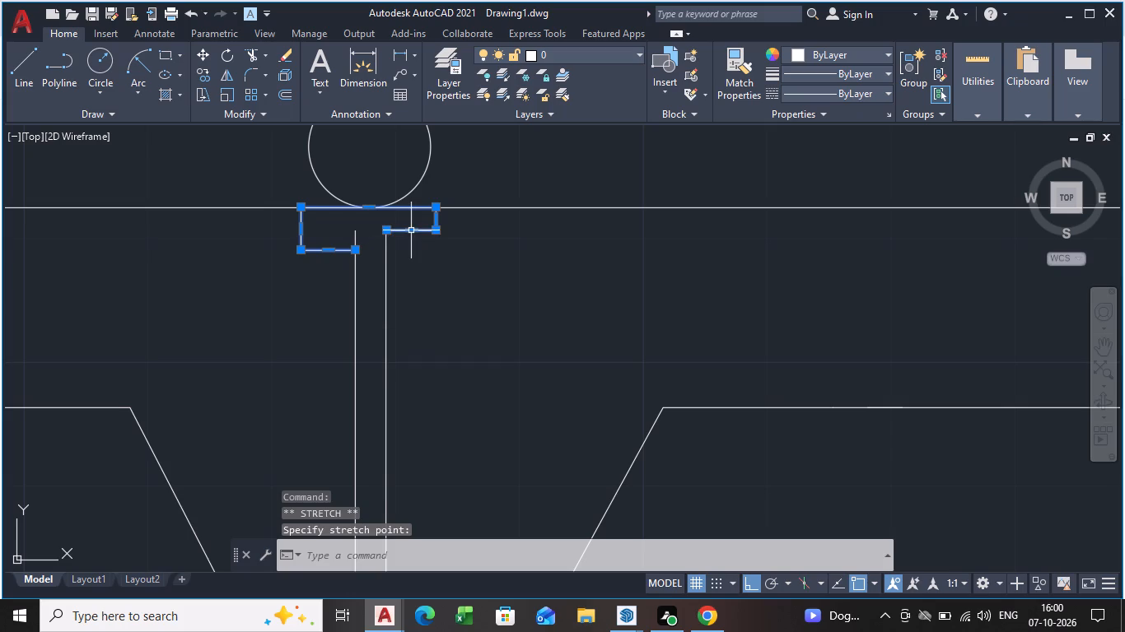
click(413, 229)
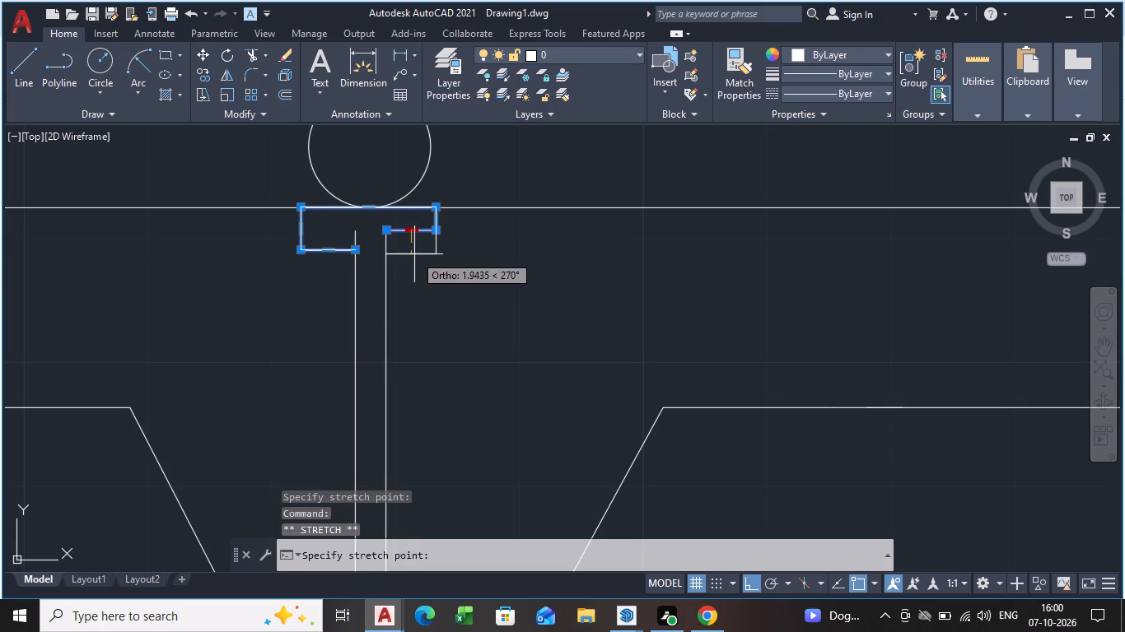
click(415, 254)
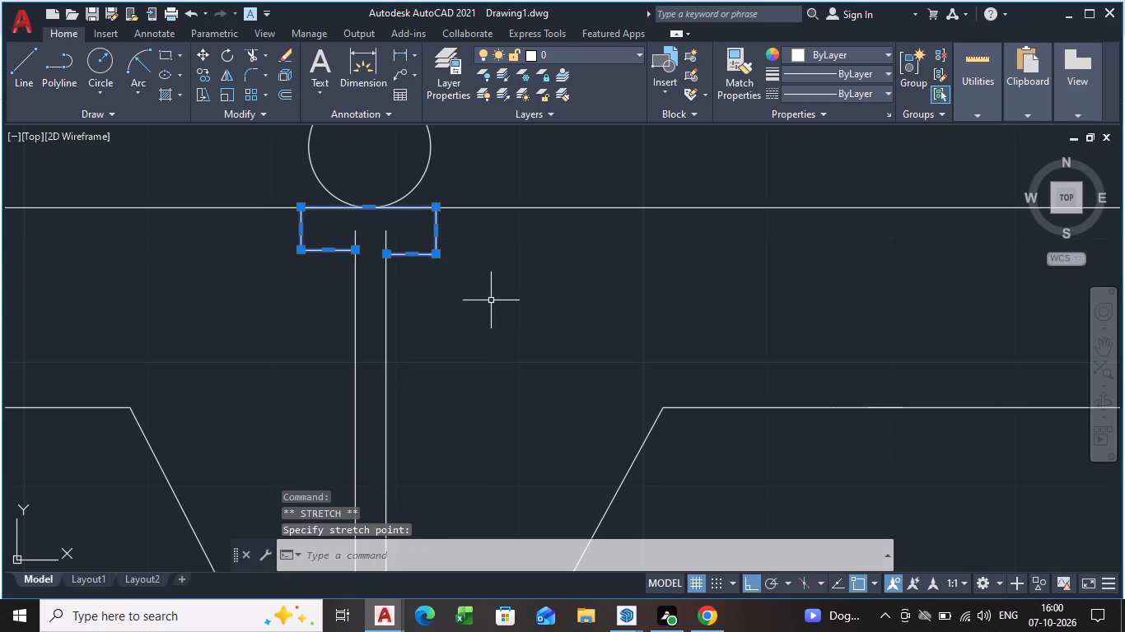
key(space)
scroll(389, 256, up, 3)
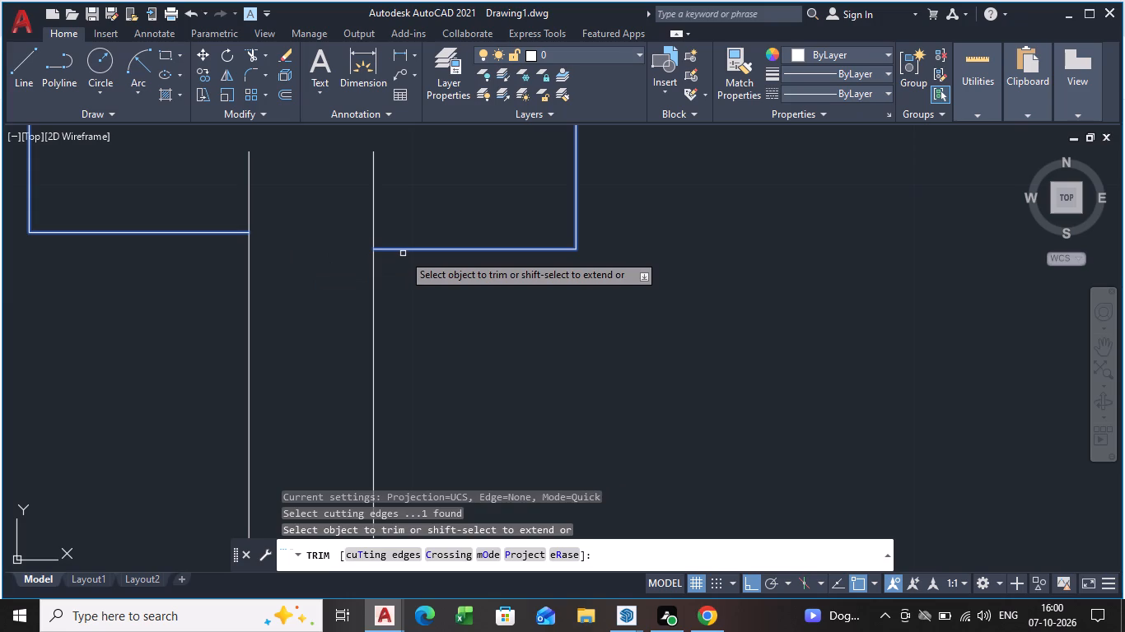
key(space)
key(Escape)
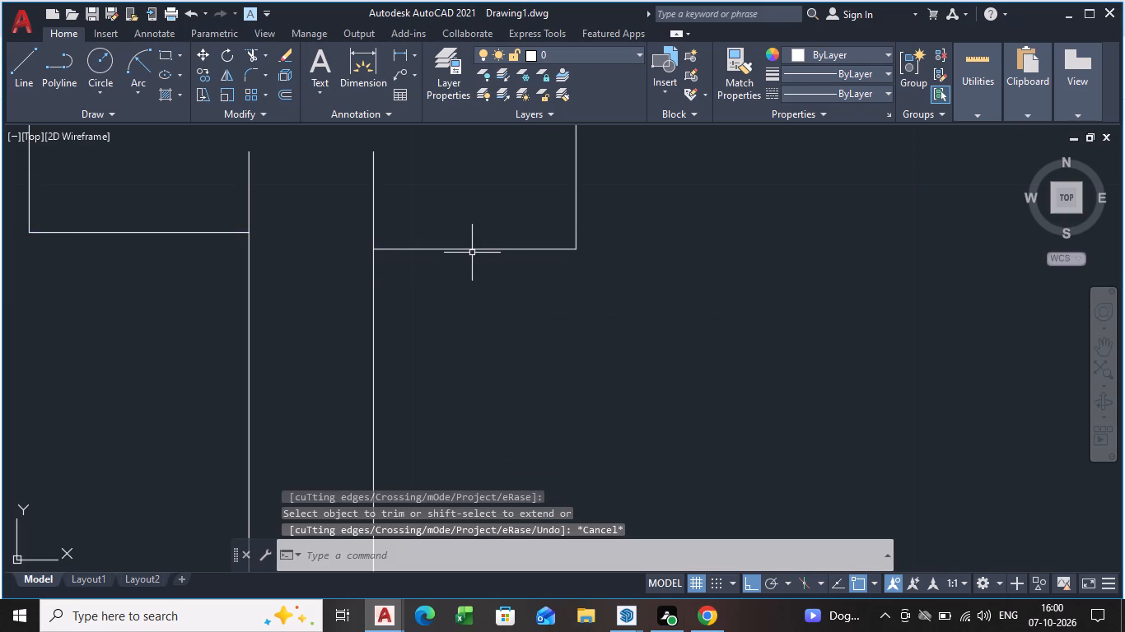
Stretch the right half of the cap's lower edge slightly upward to roughly line up with the left half.
click(472, 252)
click(479, 245)
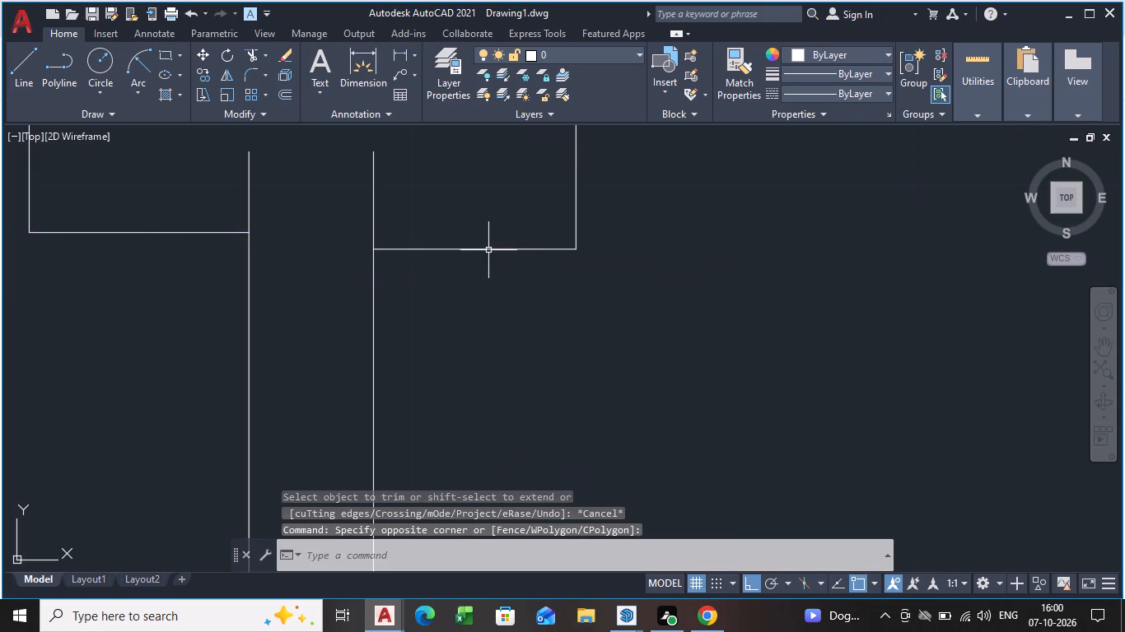
click(488, 250)
click(474, 250)
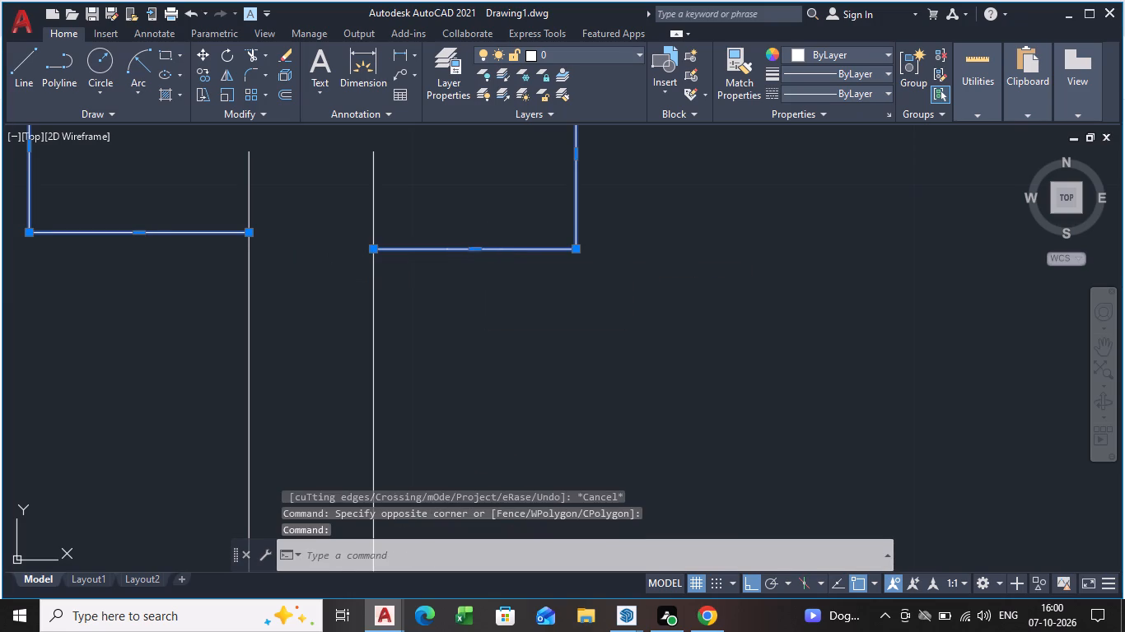
click(471, 236)
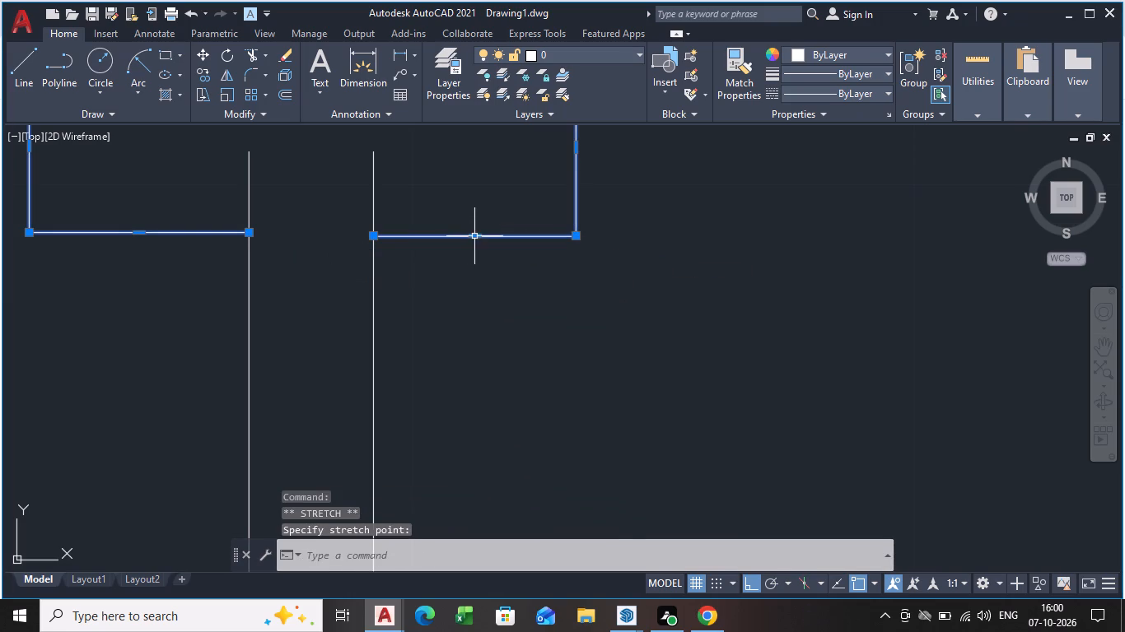
Trim away the two portions of the stem's side lines that run up inside the cap of the T-shaped stud.
key(space)
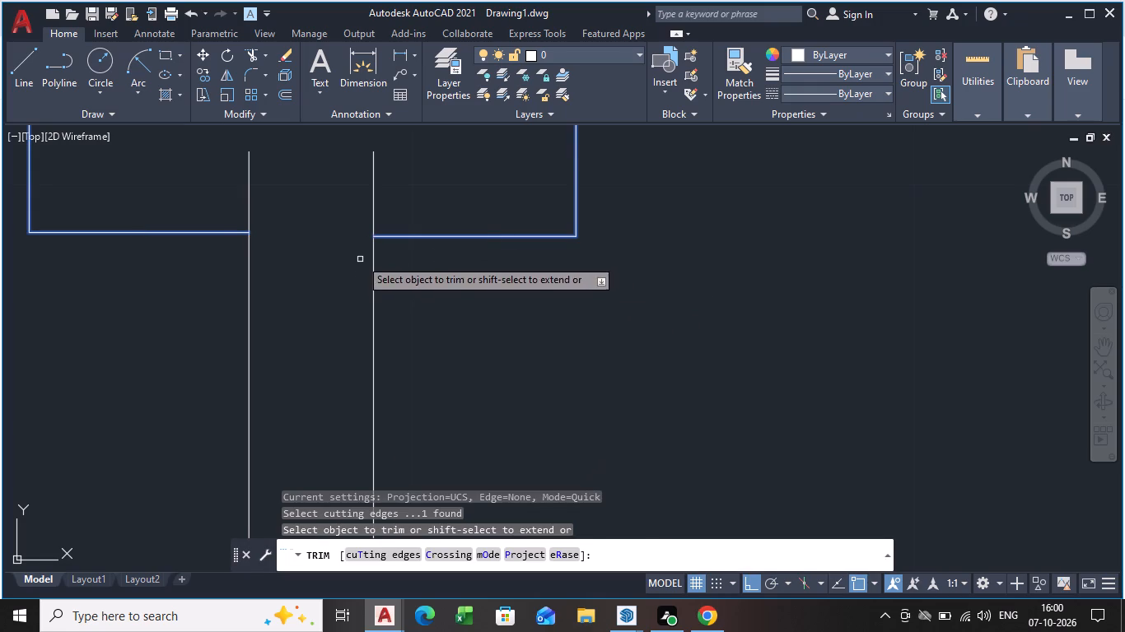
key(Escape)
text(TR)
key(Return)
key(Return)
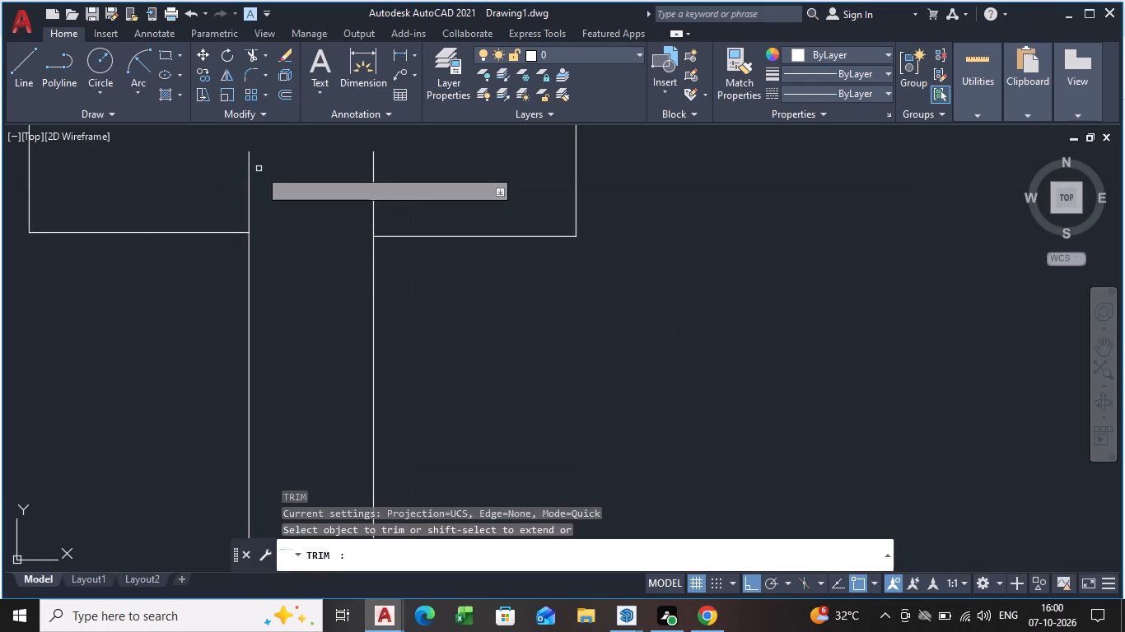
drag(188, 200, 389, 189)
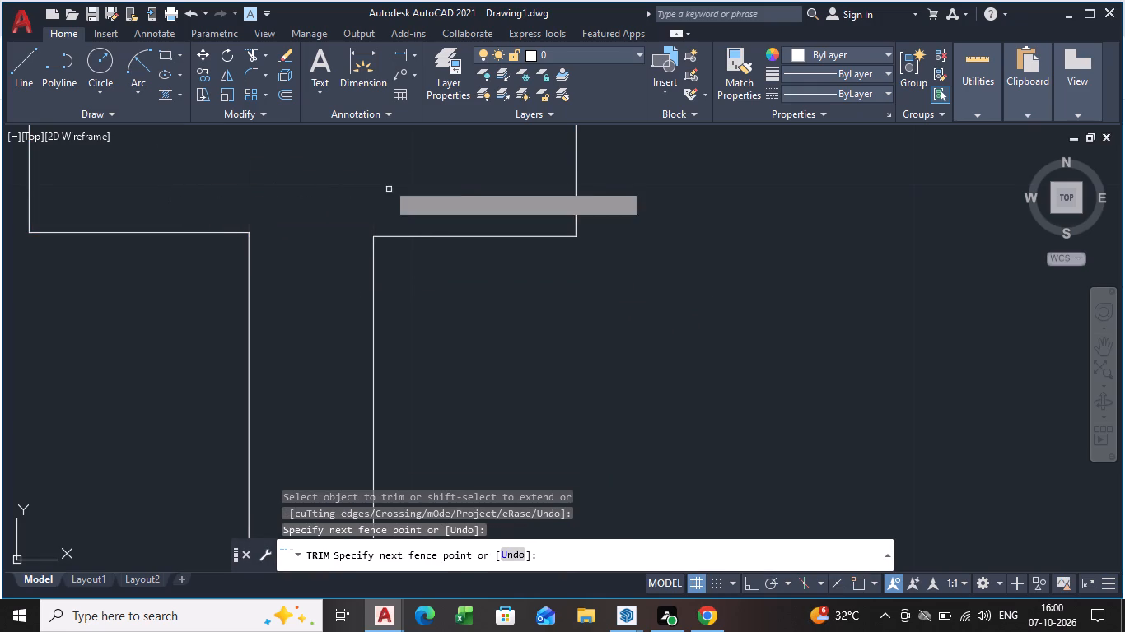
scroll(376, 216, down, 4)
key(Escape)
Copy the T-shaped stud, without its half-circle arcs, horizontally by about 84 so it sits under the second circle.
scroll(496, 308, down, 5)
middle_drag(483, 319, 459, 296)
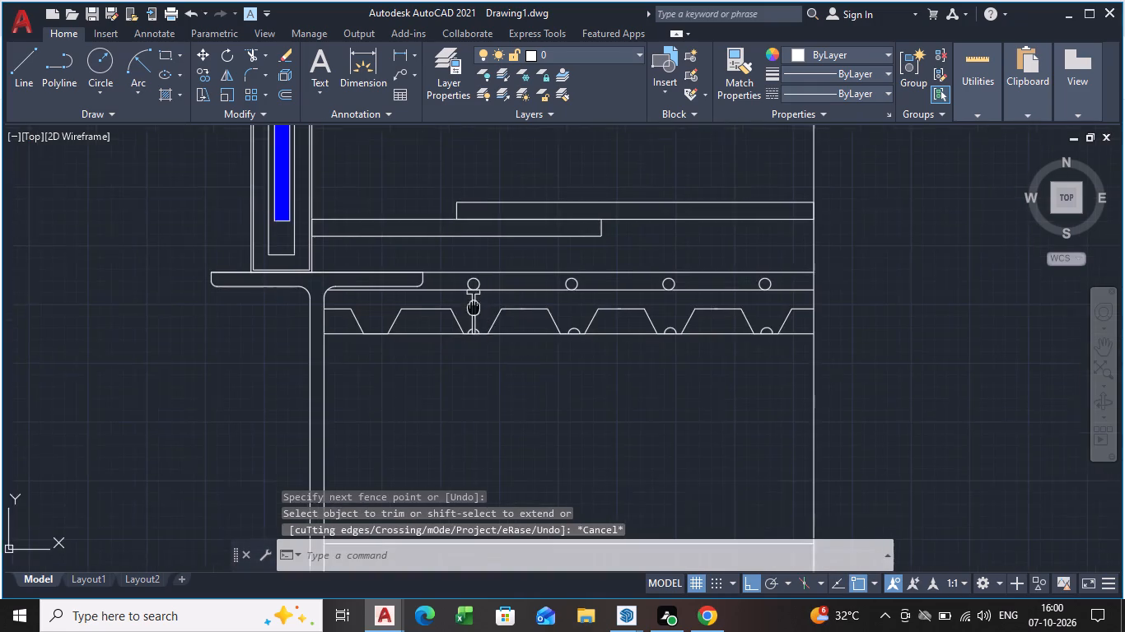
middle_drag(459, 296, 422, 276)
scroll(428, 281, up, 3)
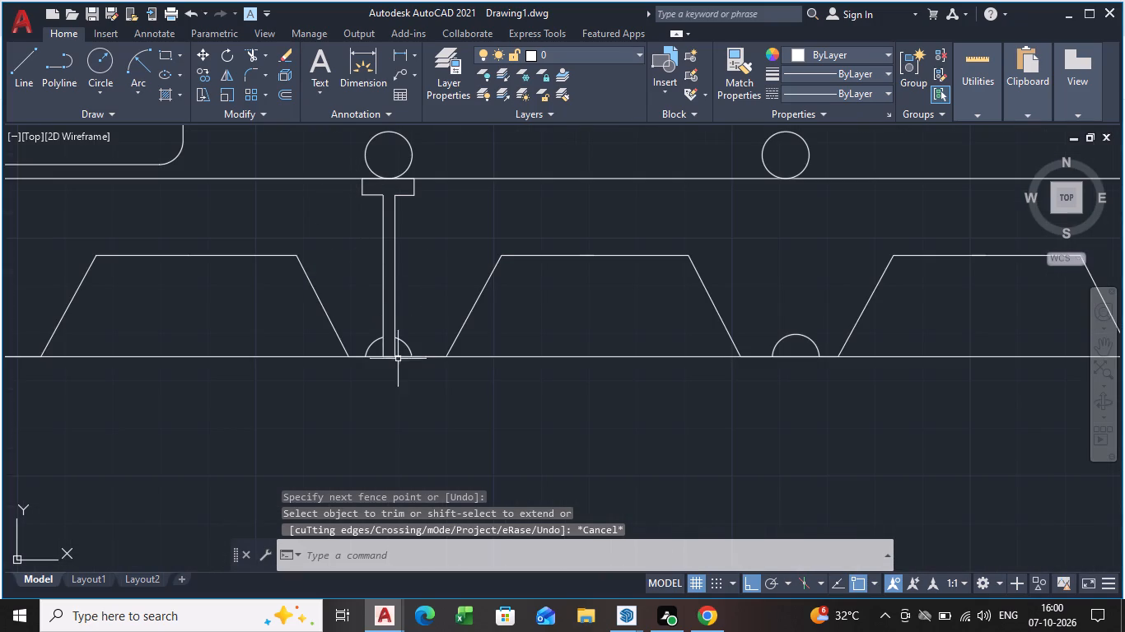
drag(398, 366, 385, 261)
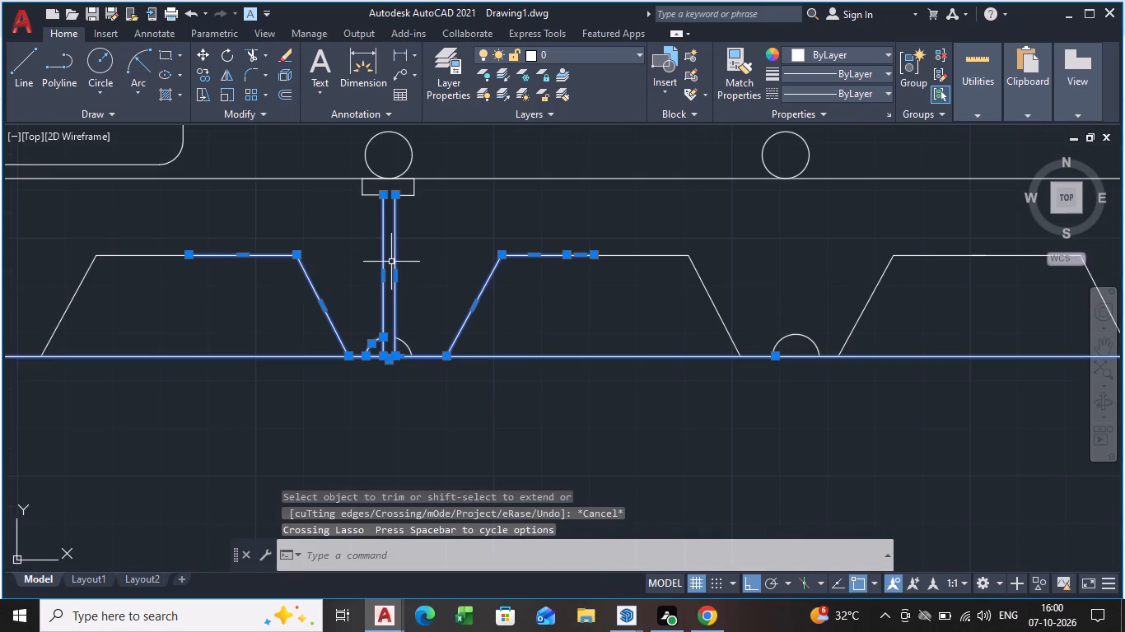
key(Escape)
drag(360, 165, 357, 174)
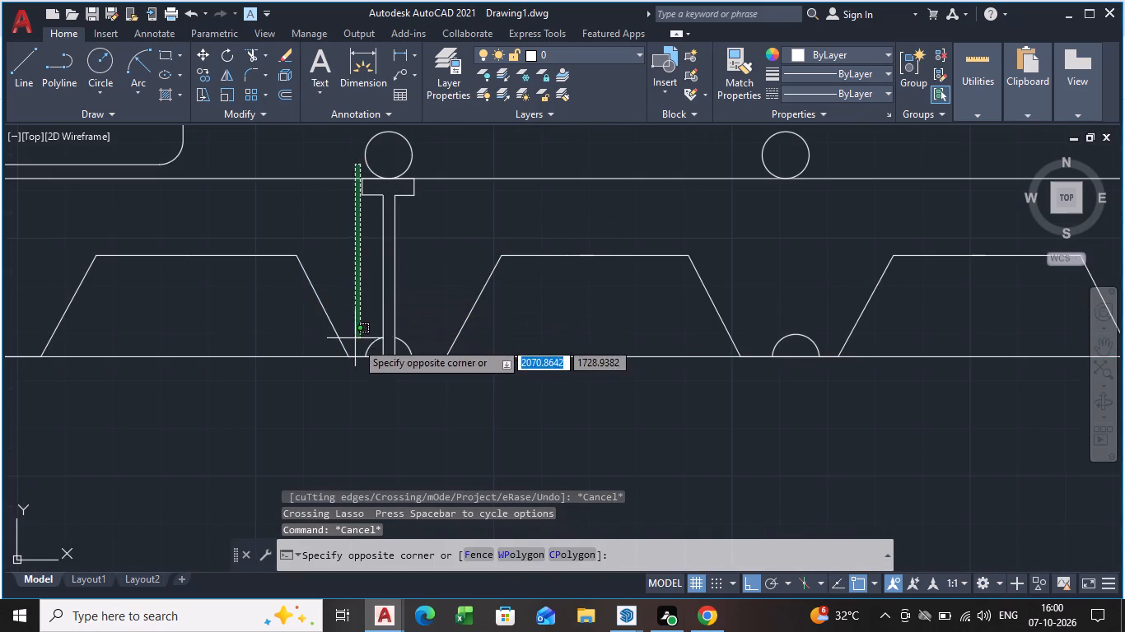
click(419, 358)
scroll(397, 357, up, 5)
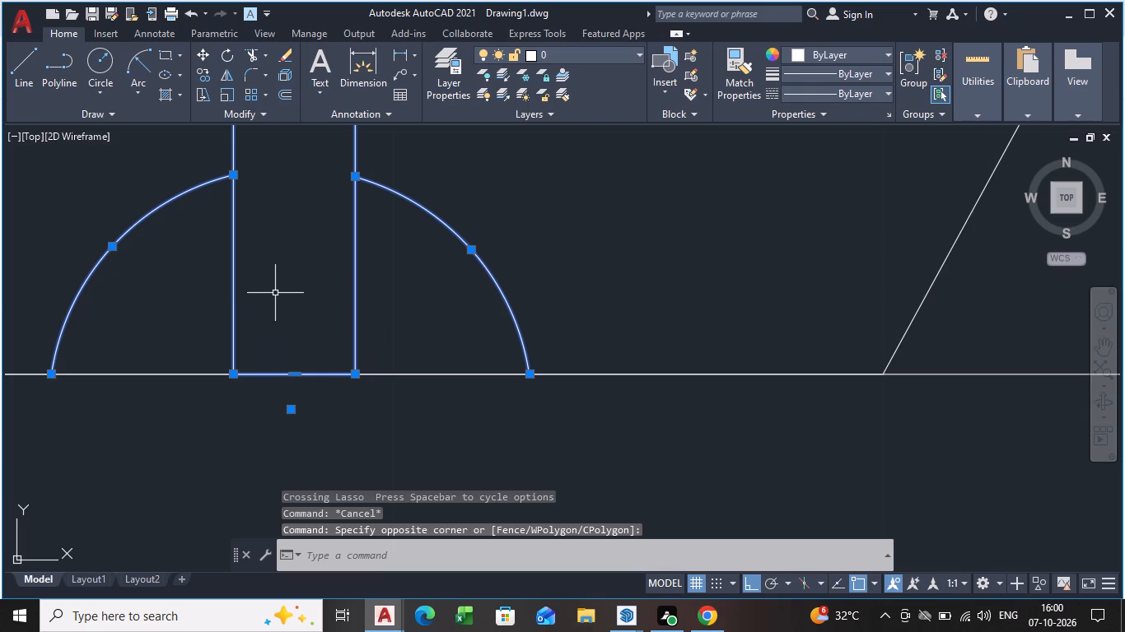
shift+click(145, 224)
shift+click(139, 219)
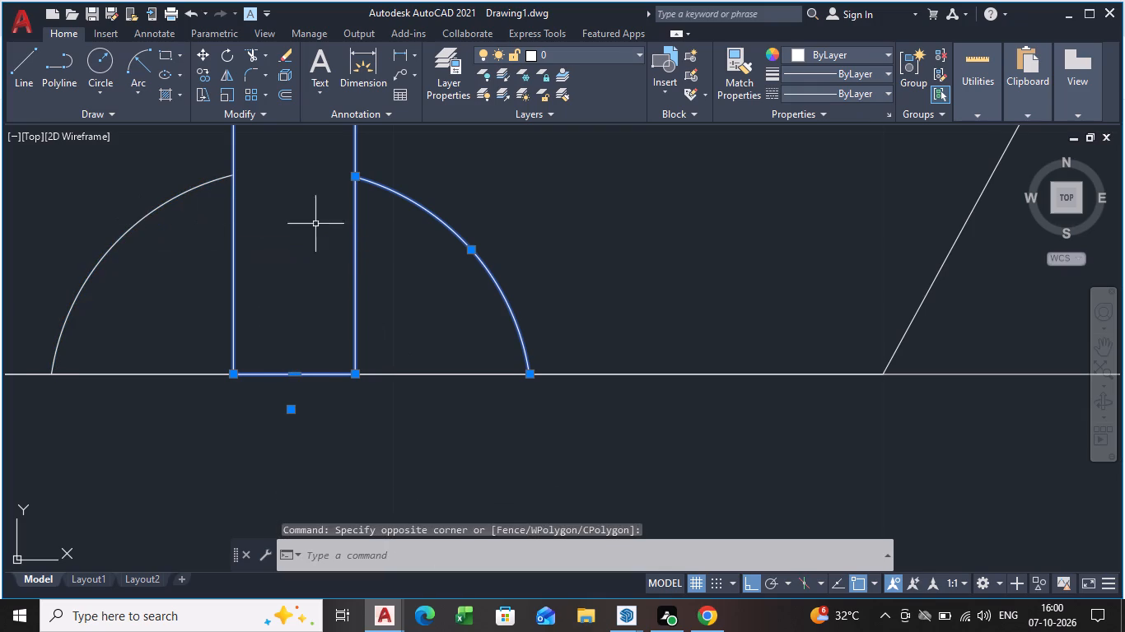
shift+click(453, 234)
scroll(314, 246, down, 3)
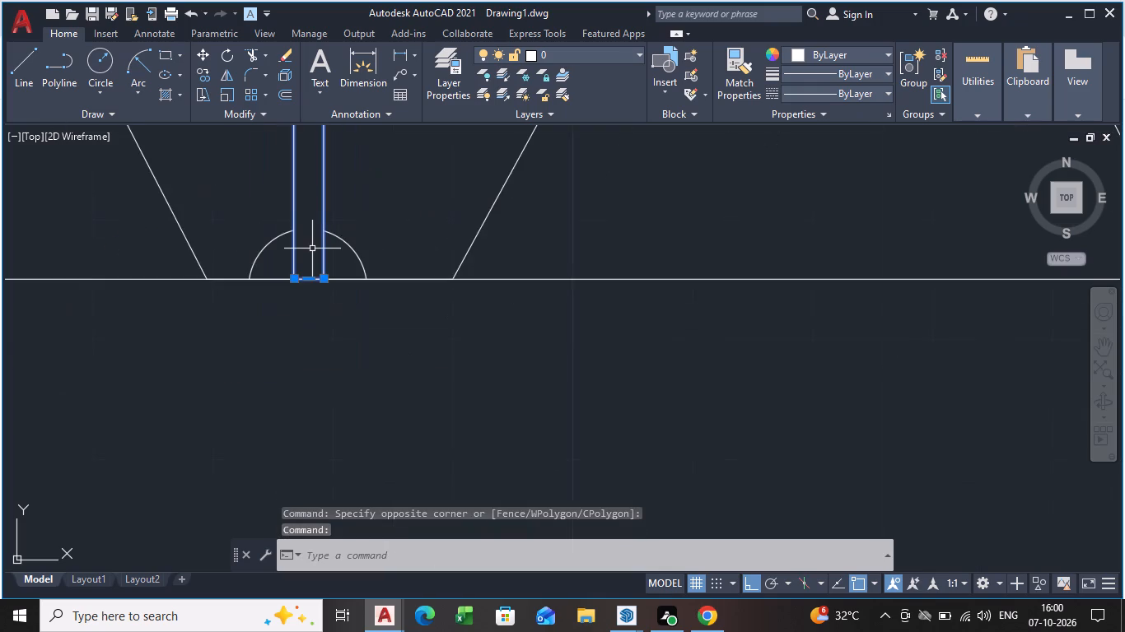
middle_drag(310, 337, 317, 563)
scroll(374, 349, down, 2)
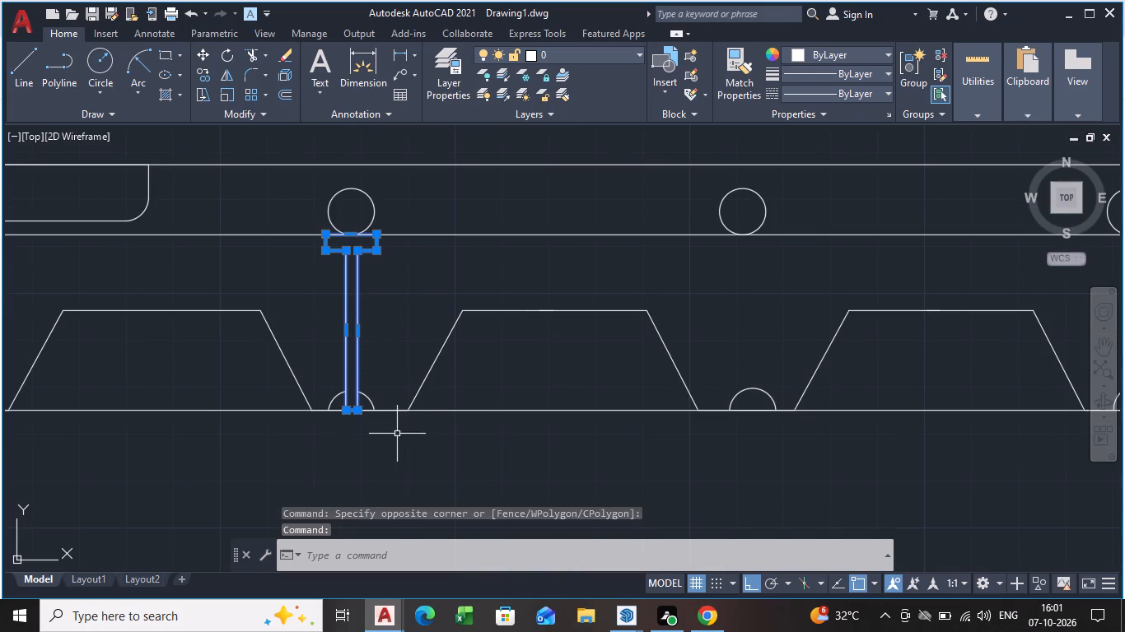
text(CO)
key(Return)
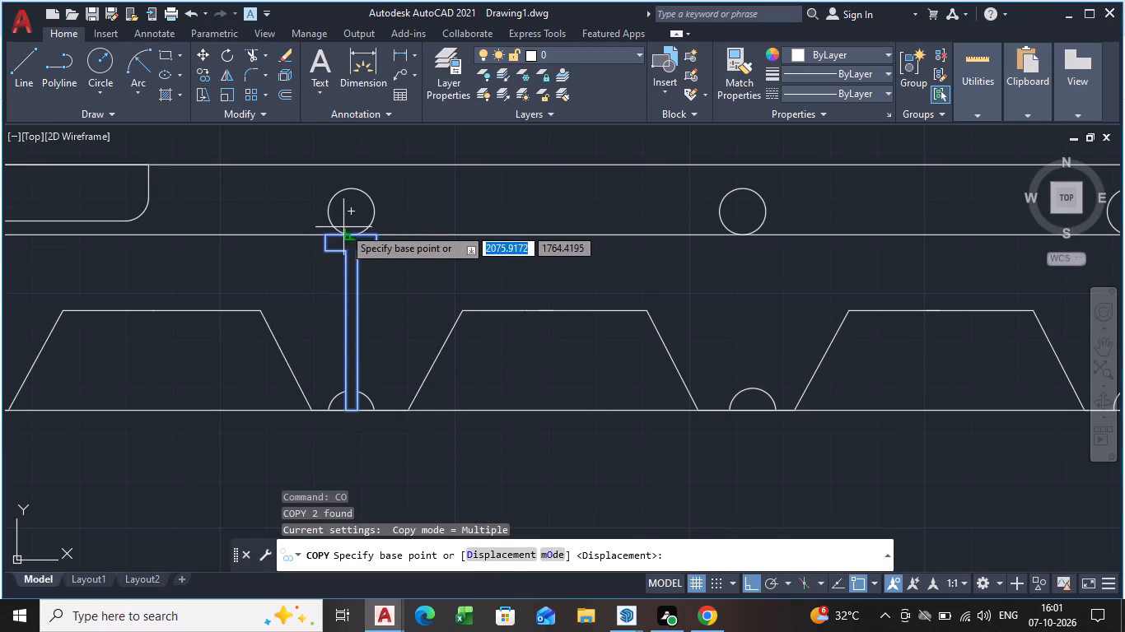
click(320, 239)
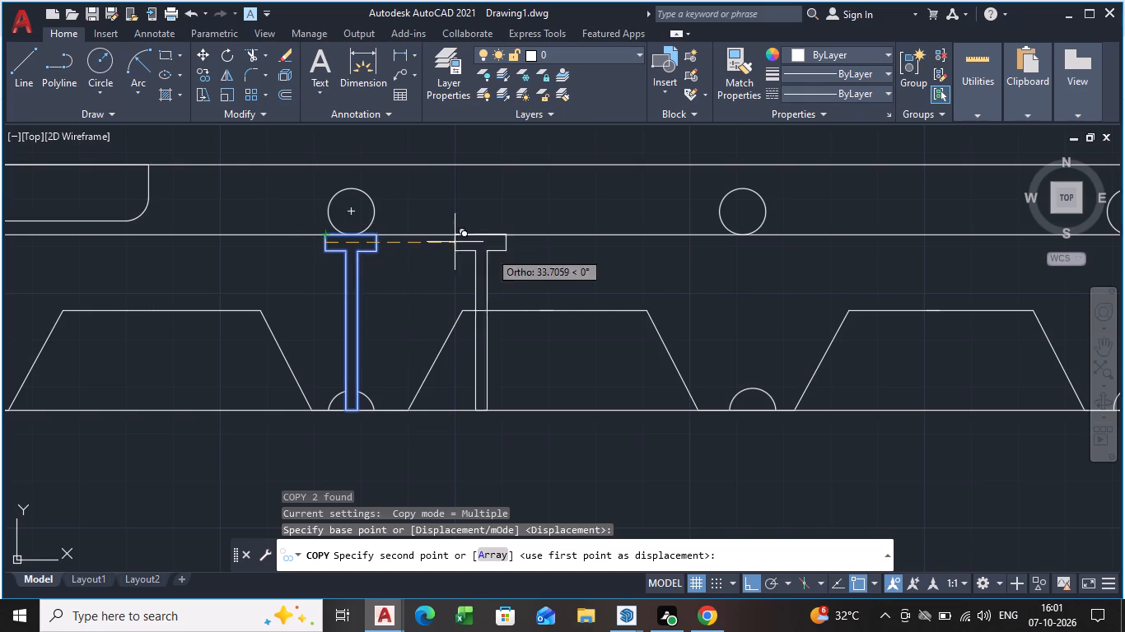
click(721, 281)
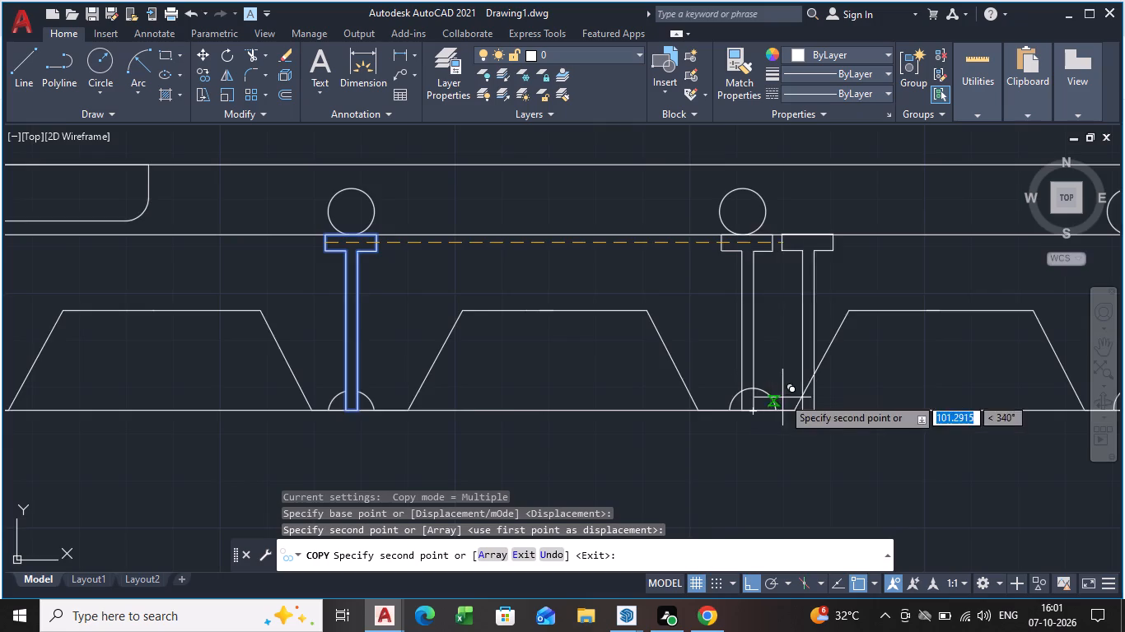
Place two more stud copies under the third and fourth circles, the last about 248 from the original, and finish copying.
scroll(781, 393, down, 1)
middle_drag(763, 373, 488, 361)
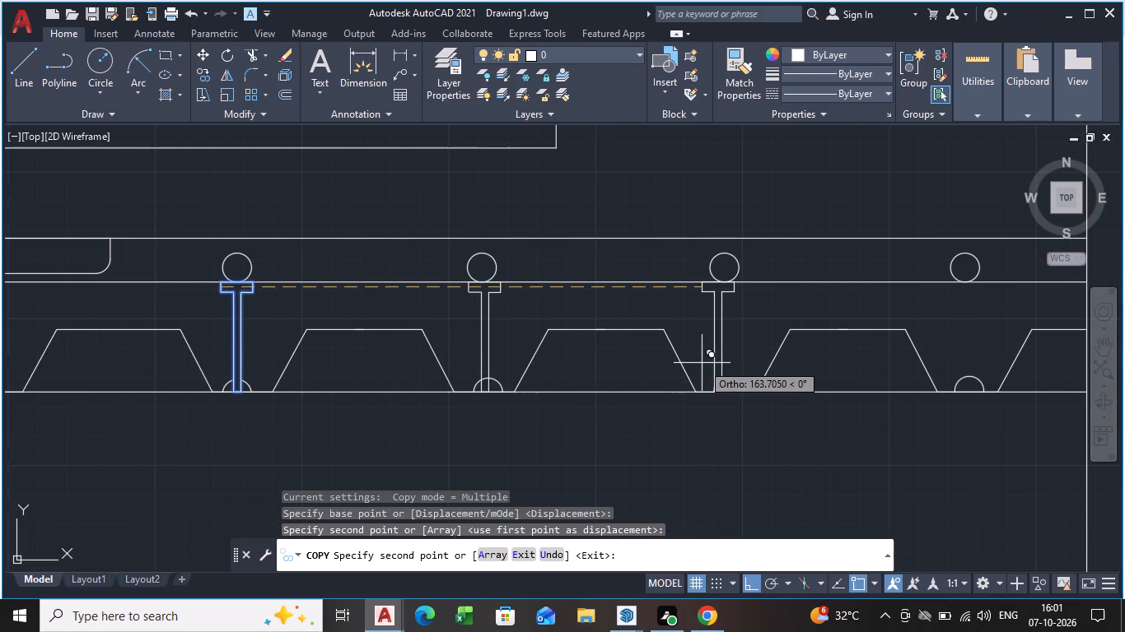
click(712, 363)
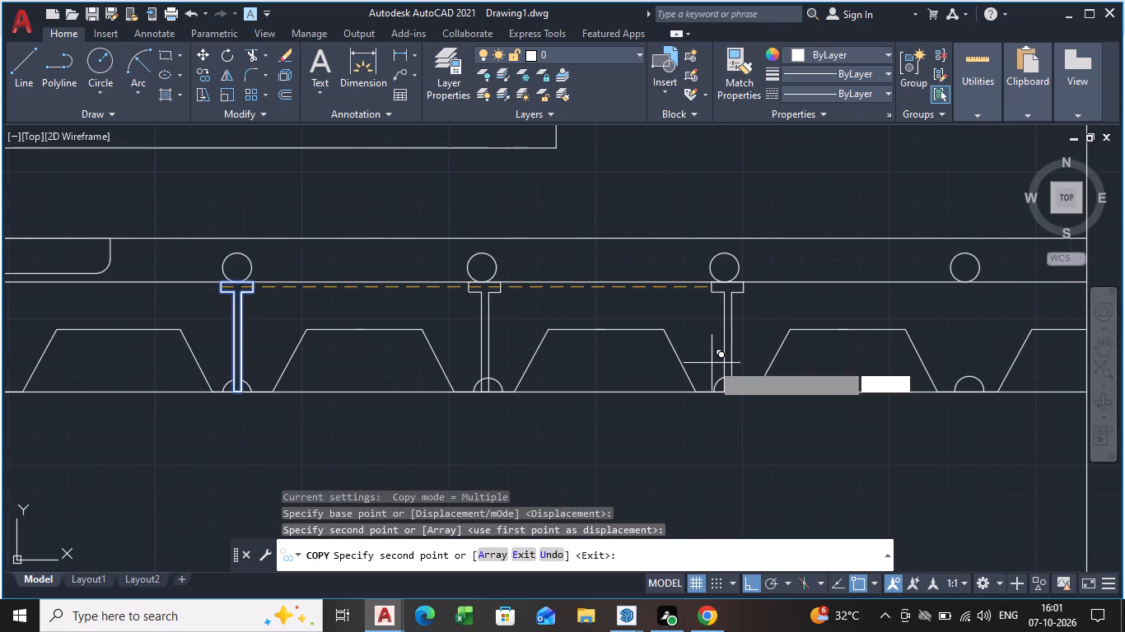
middle_drag(789, 384, 492, 392)
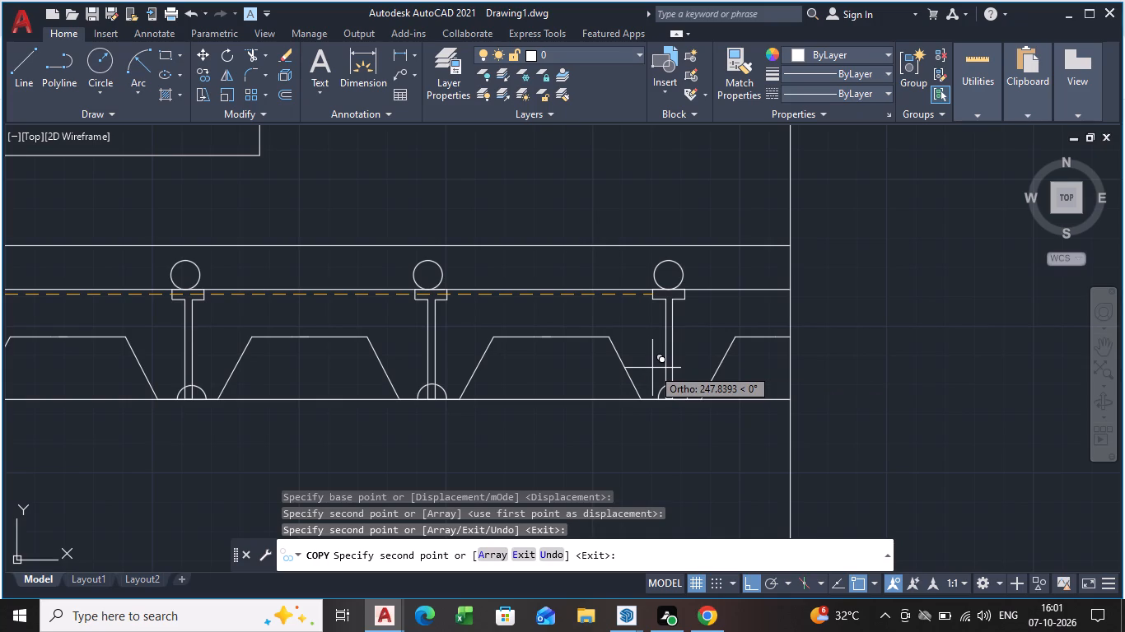
click(652, 368)
key(space)
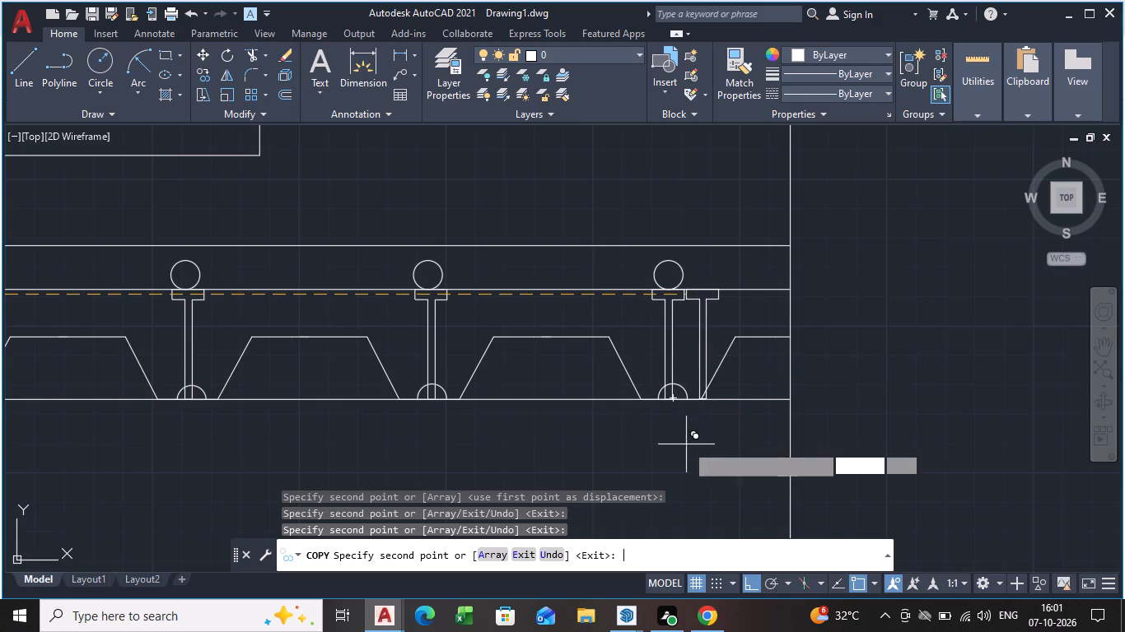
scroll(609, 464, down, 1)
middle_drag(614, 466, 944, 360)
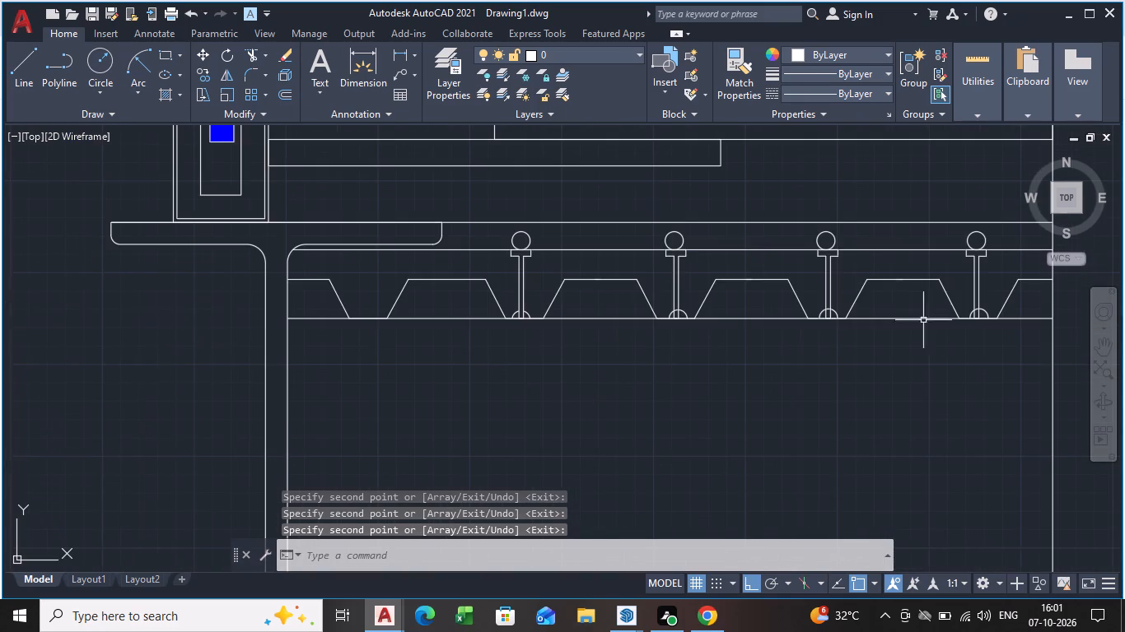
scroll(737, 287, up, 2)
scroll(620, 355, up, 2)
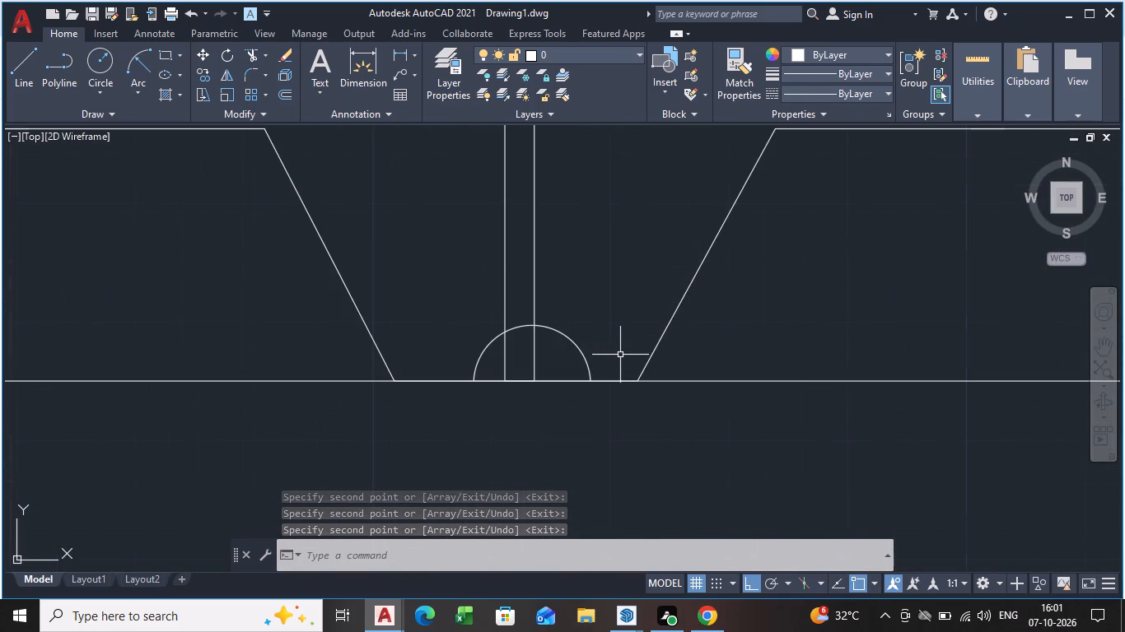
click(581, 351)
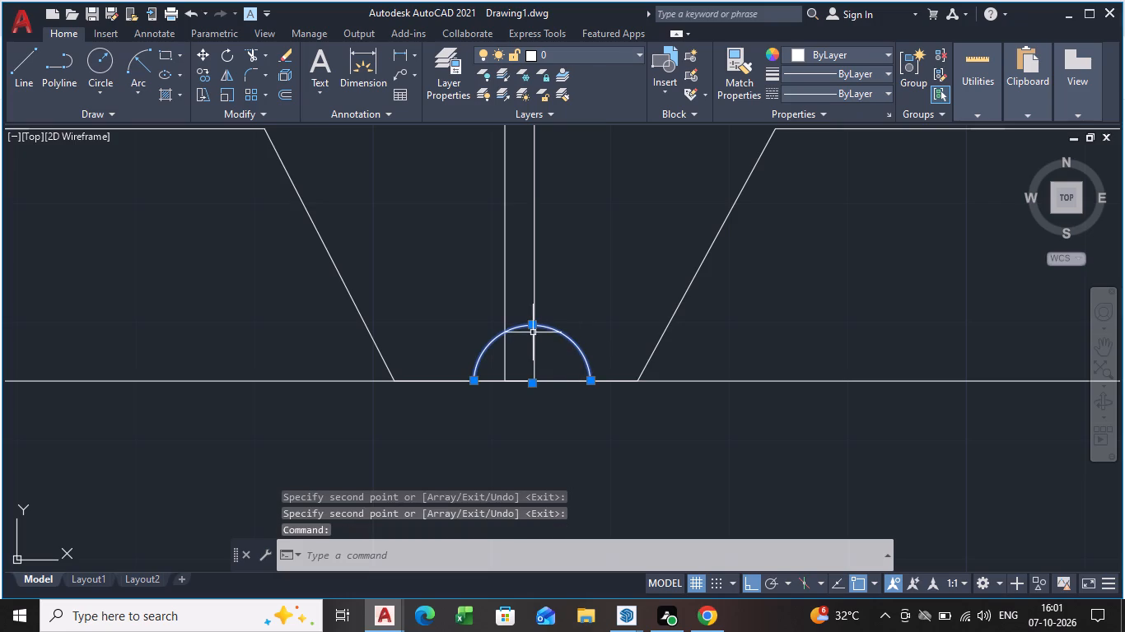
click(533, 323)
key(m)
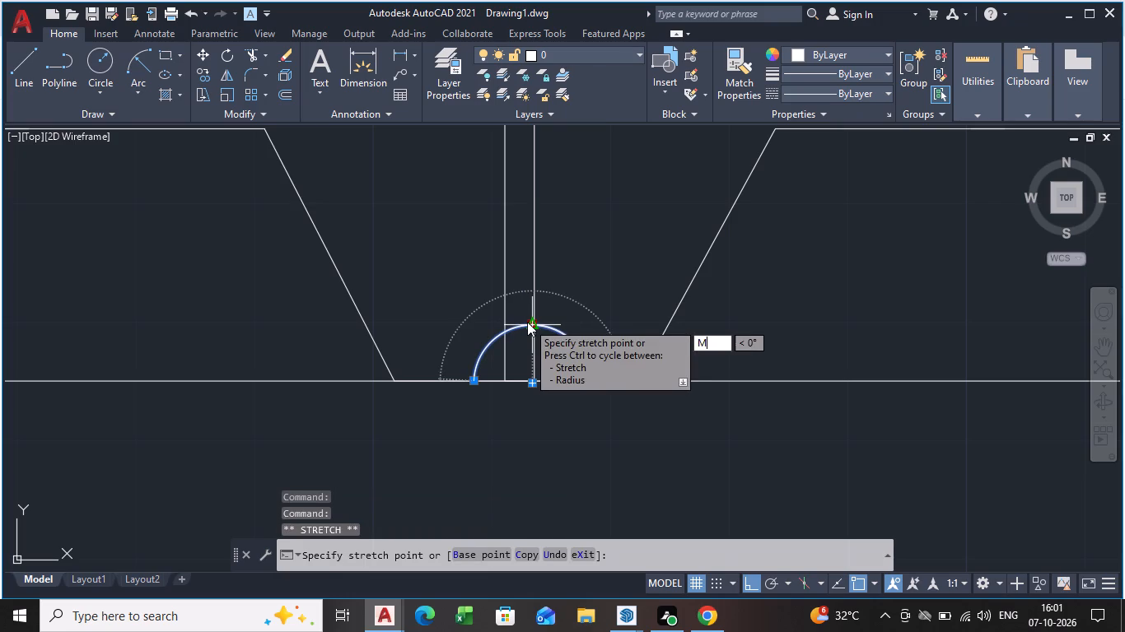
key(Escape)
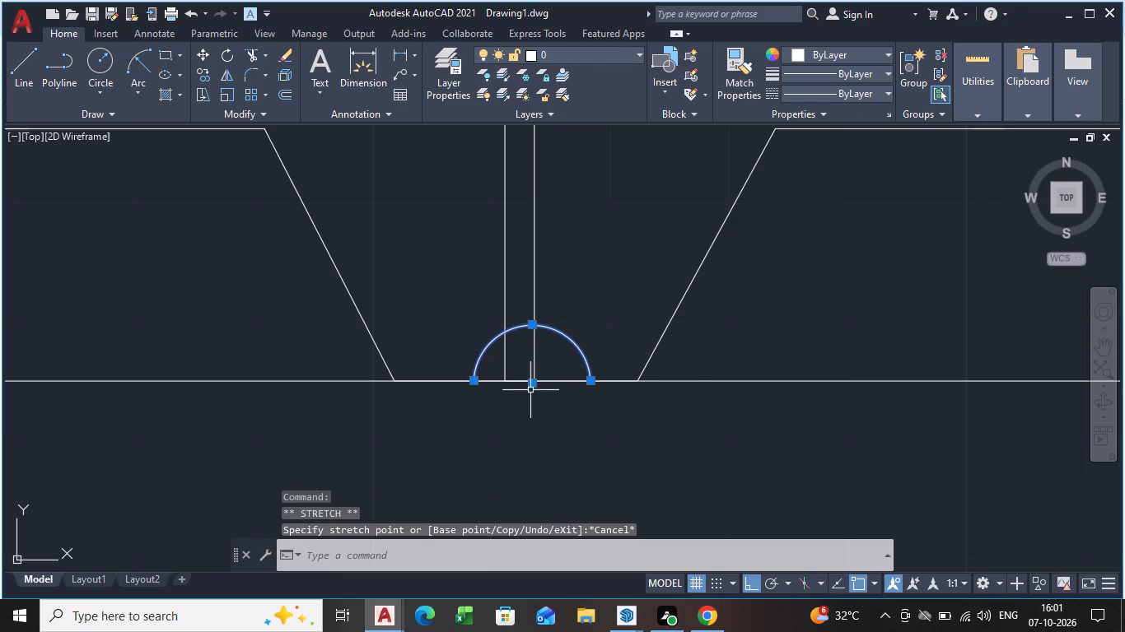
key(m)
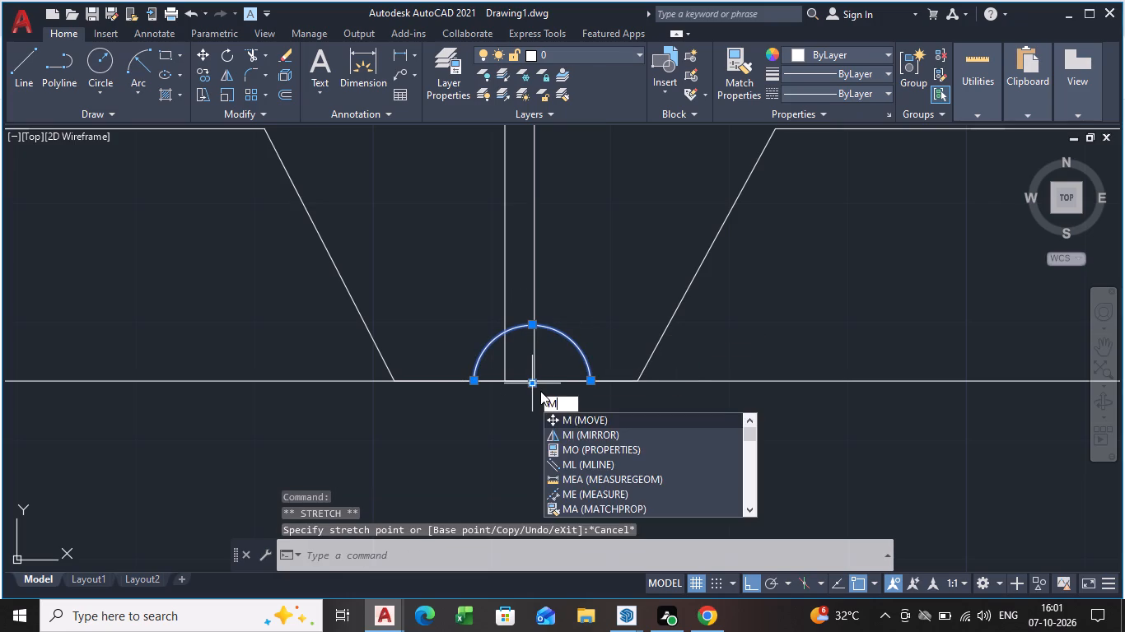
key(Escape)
Move the half-circle at the base of the second stud about 1.5 to the left to roughly centre it on the stem.
click(560, 334)
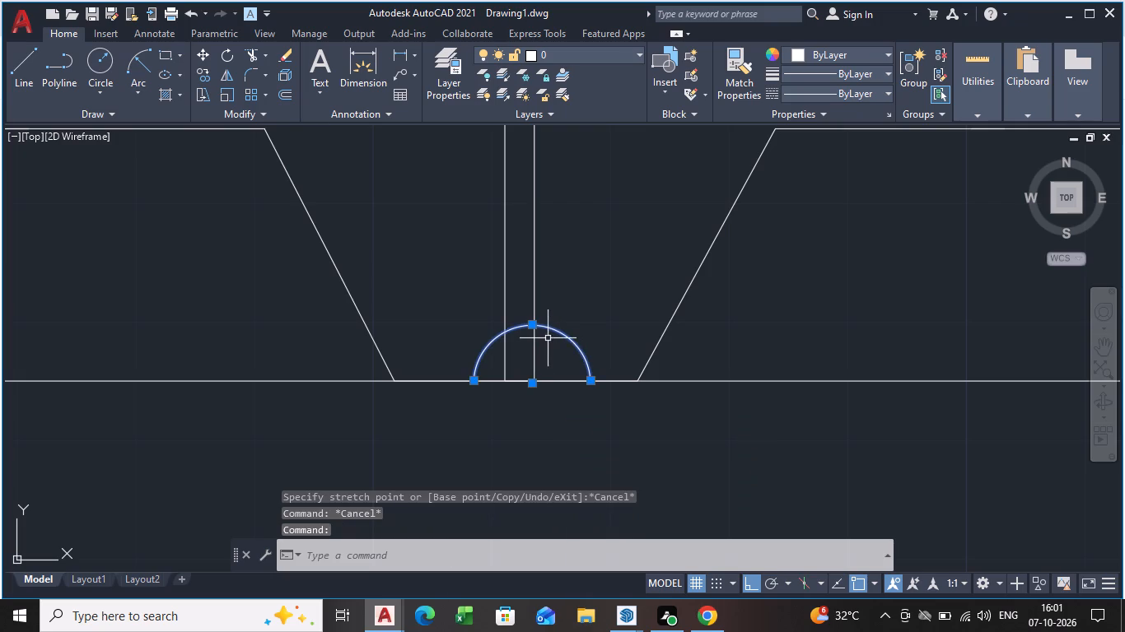
key(m)
key(Return)
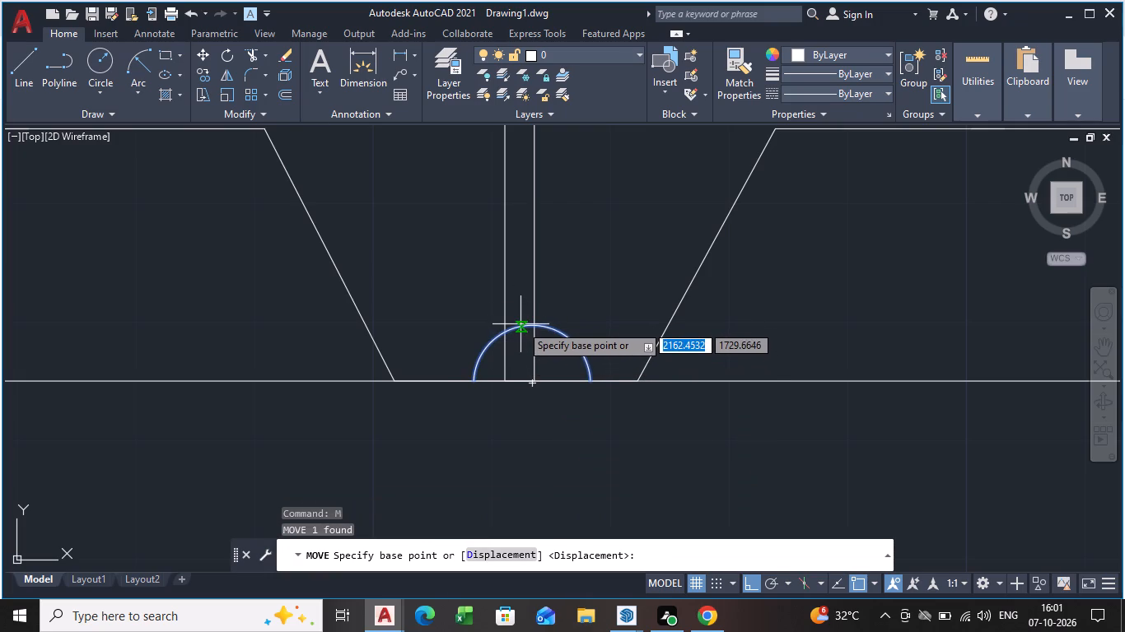
click(527, 324)
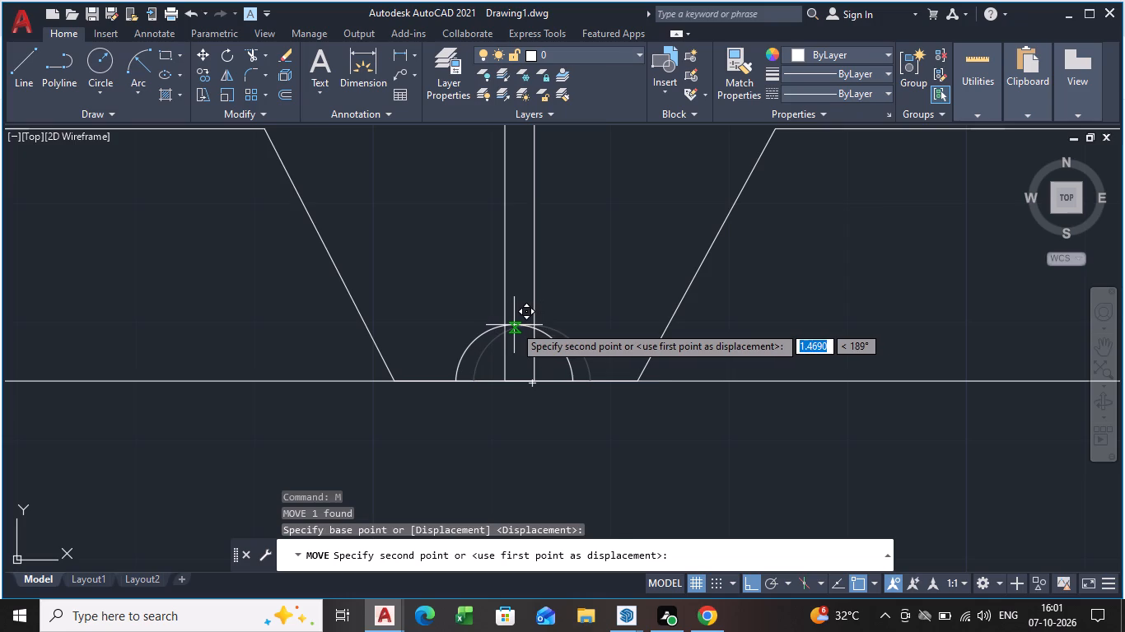
click(514, 325)
scroll(479, 387, up, 2)
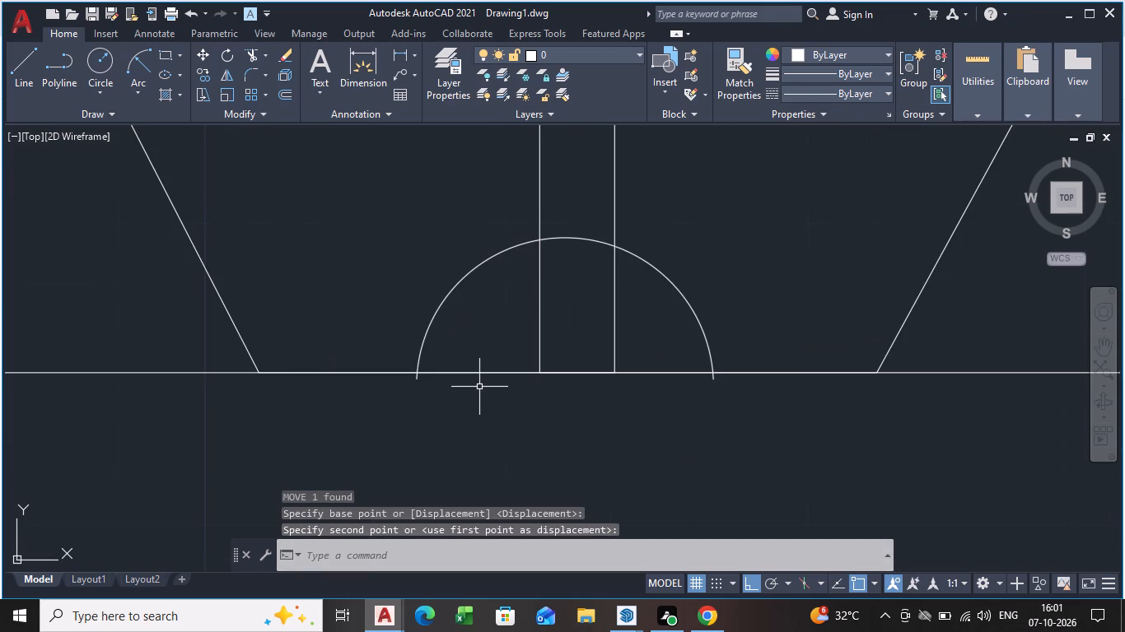
key(ctrl+z)
Move the second stud's half-circle straight up from its left endpoint so its ends rest on the deck's bottom line.
scroll(562, 355, up, 3)
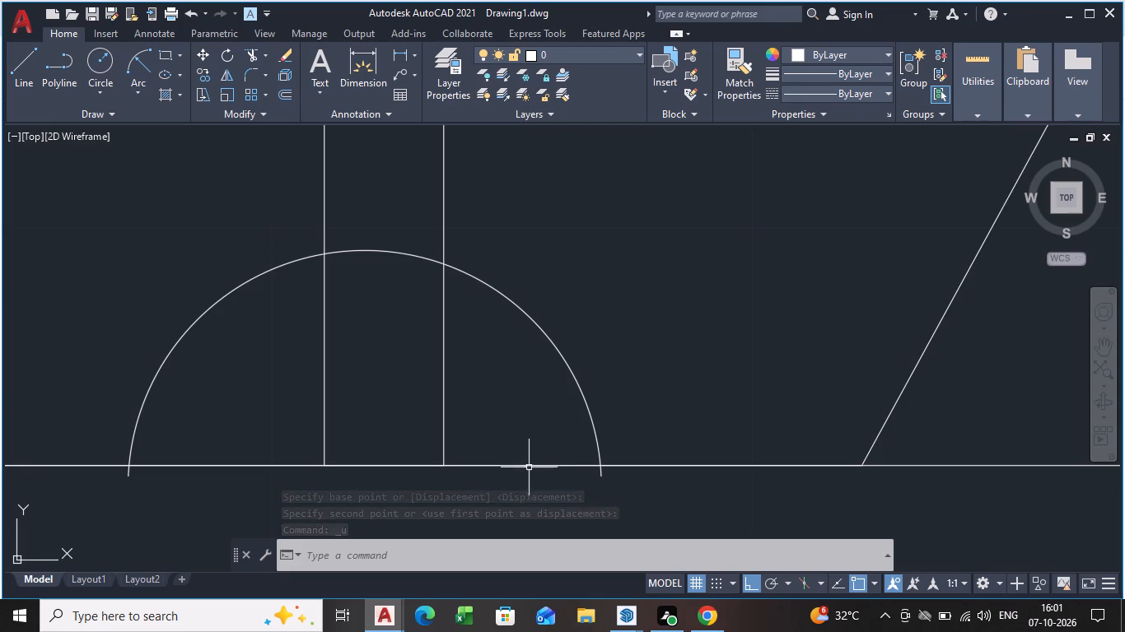
scroll(515, 401, up, 1)
scroll(505, 391, down, 2)
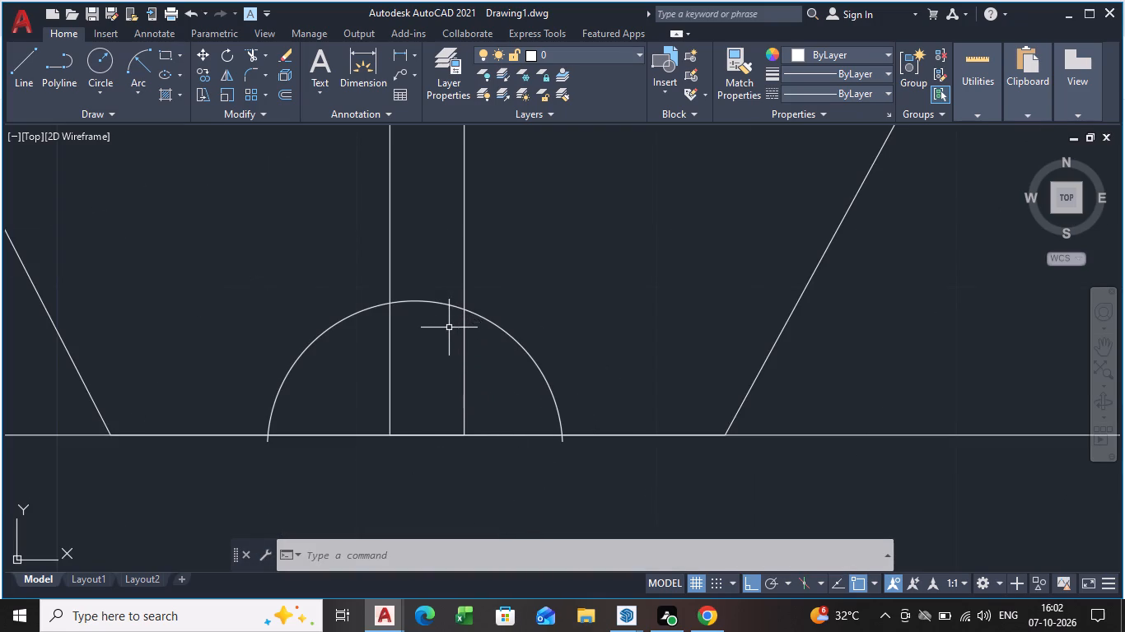
click(423, 303)
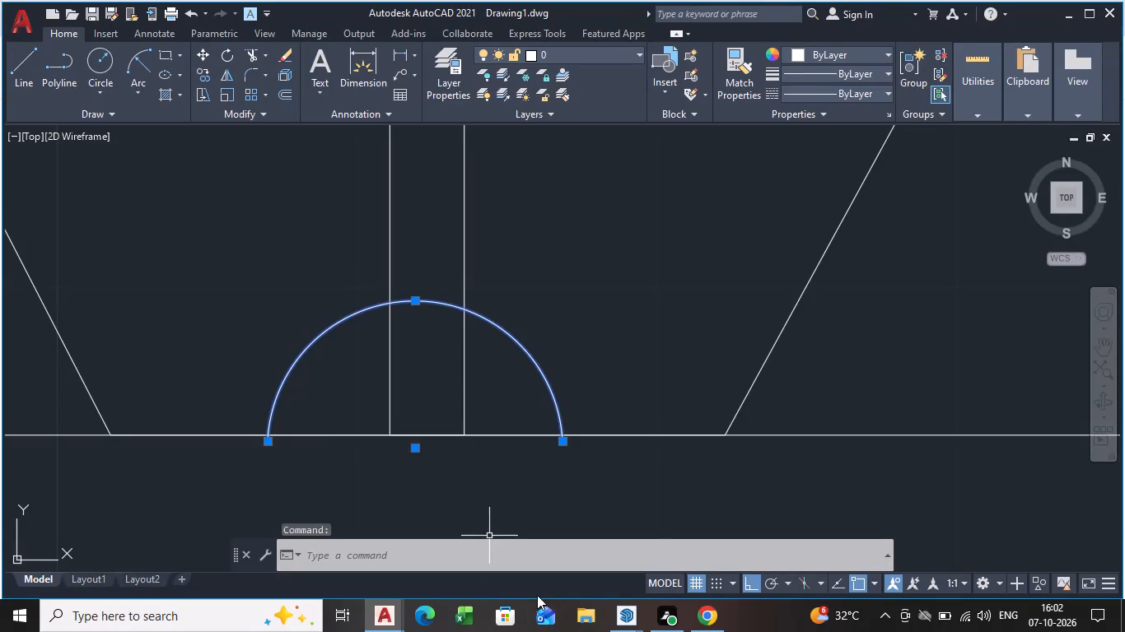
key(m)
key(Return)
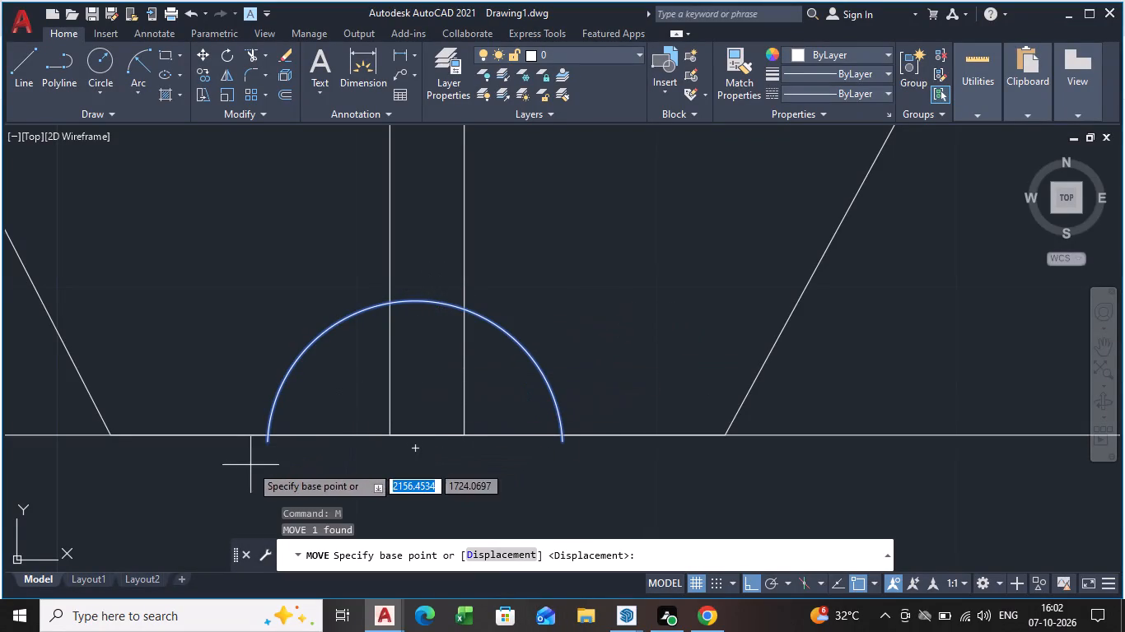
scroll(276, 433, up, 3)
click(231, 472)
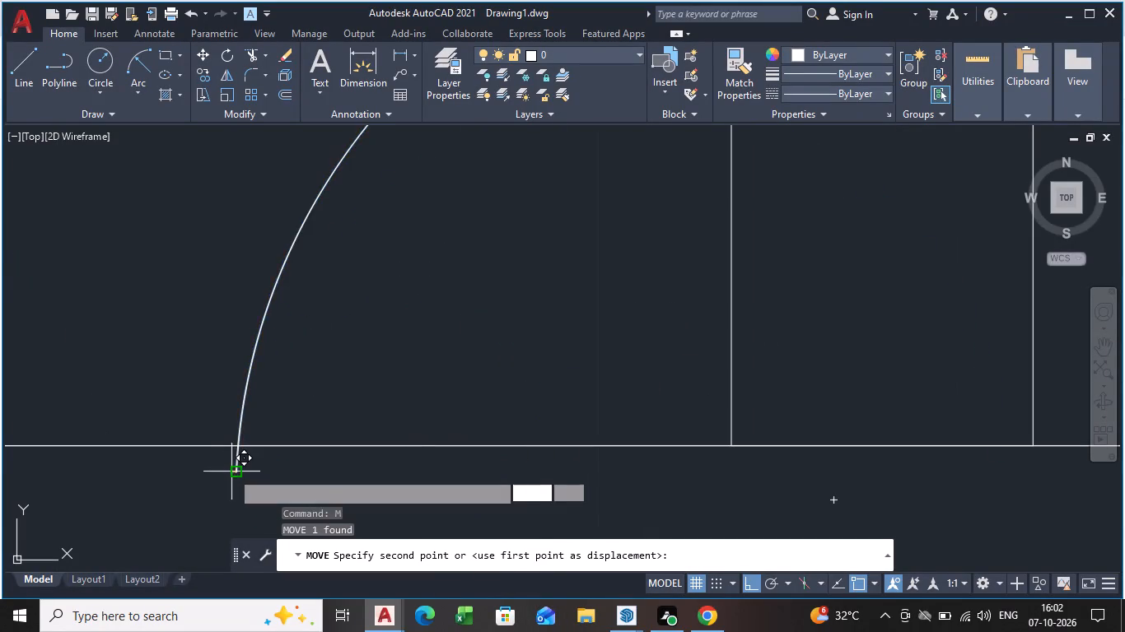
click(238, 444)
scroll(341, 422, down, 5)
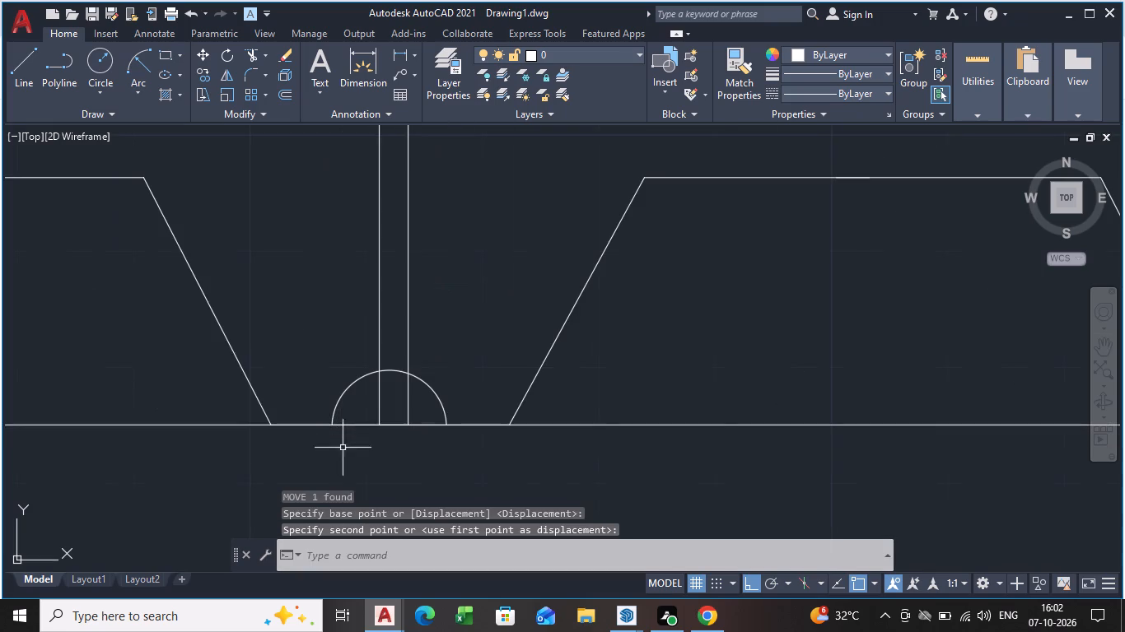
Move the half-circle at the base of the fourth stud left, from its top midpoint, to centre it on the stem.
scroll(571, 467, down, 2)
middle_drag(559, 458, 73, 336)
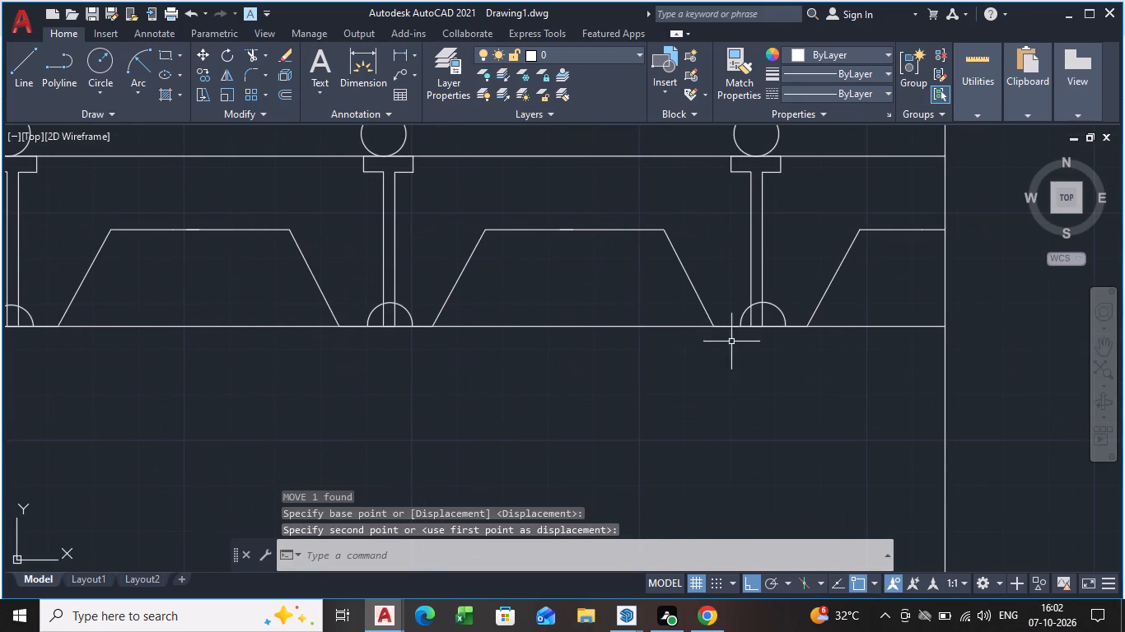
scroll(788, 323, up, 3)
click(757, 277)
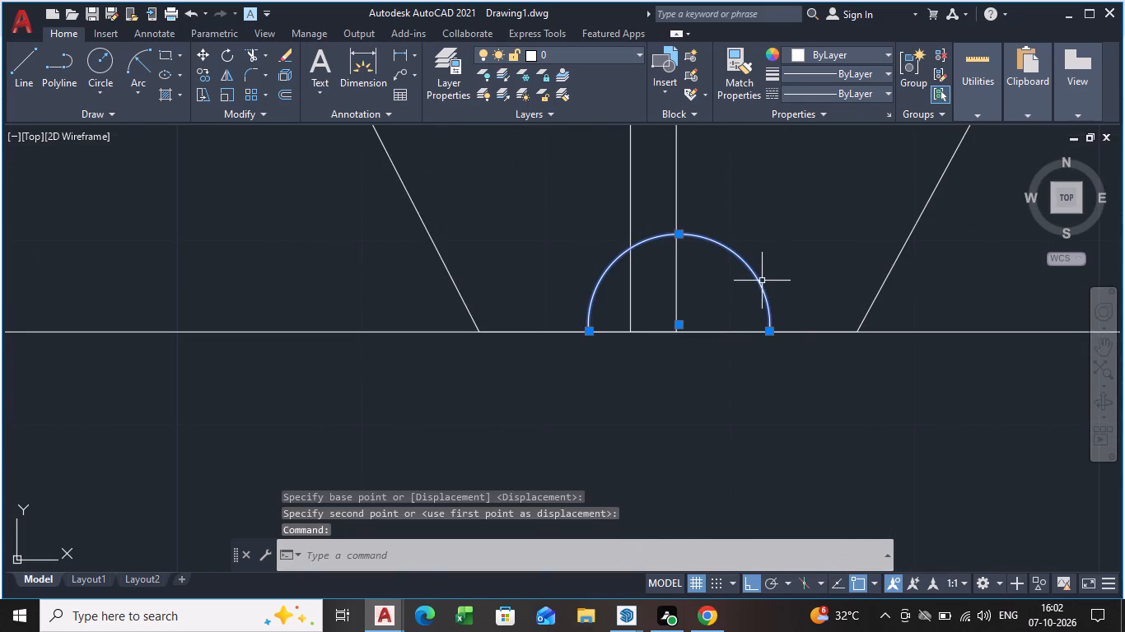
key(m)
key(Return)
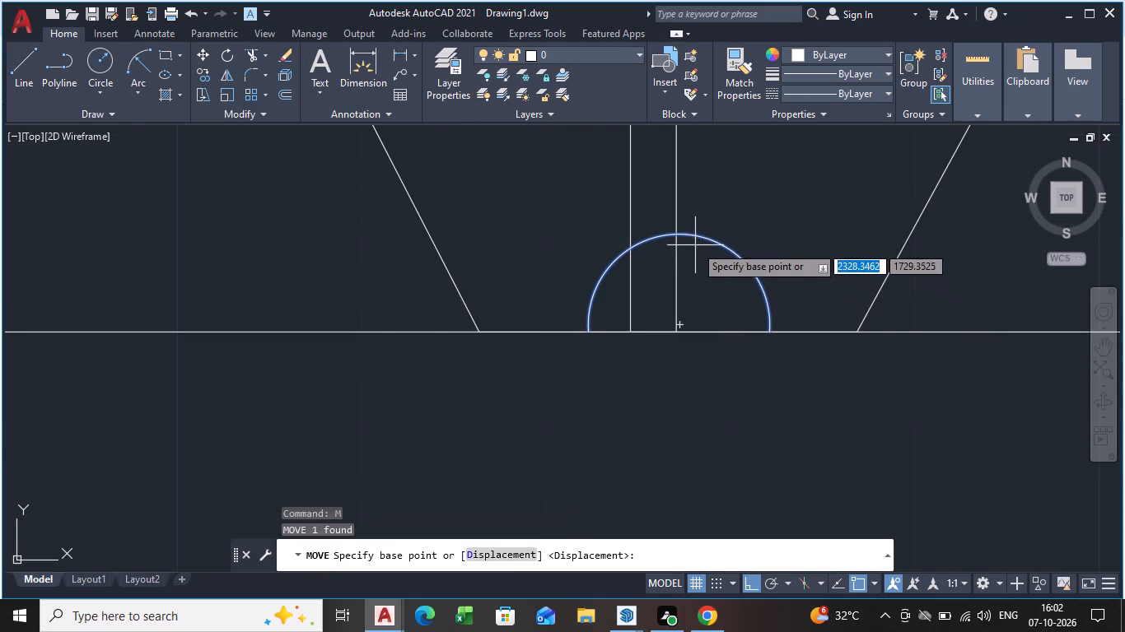
click(682, 235)
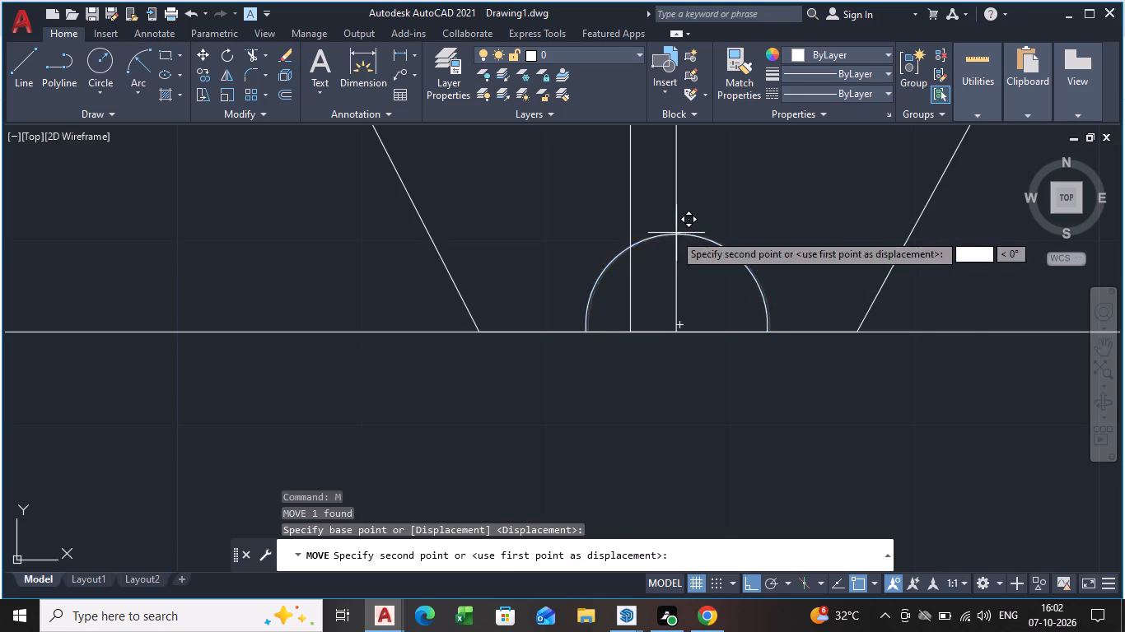
click(652, 225)
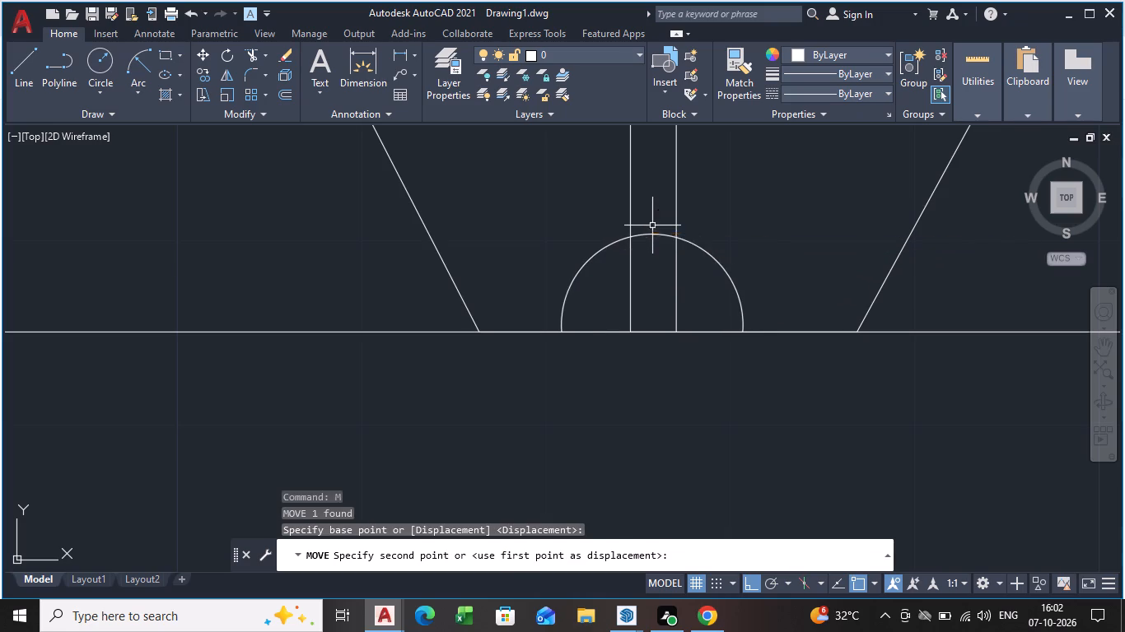
Examine the overall section, checking the stud row, stacked plates, upright and I-beam.
scroll(631, 316, down, 9)
middle_drag(669, 419, 530, 431)
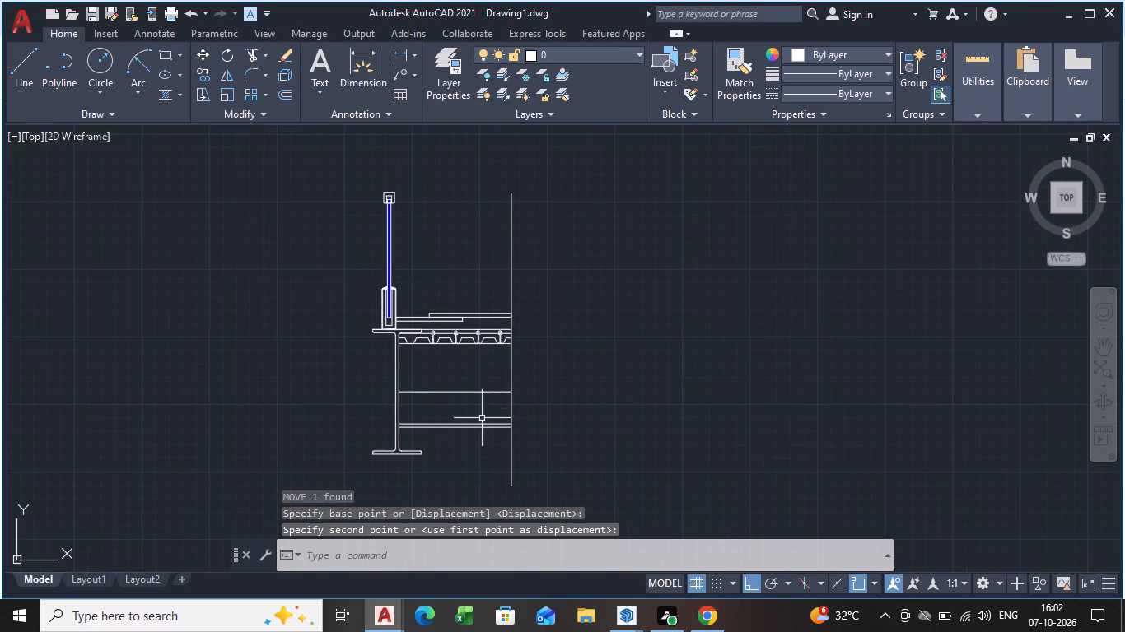
scroll(457, 402, up, 2)
scroll(504, 404, down, 1)
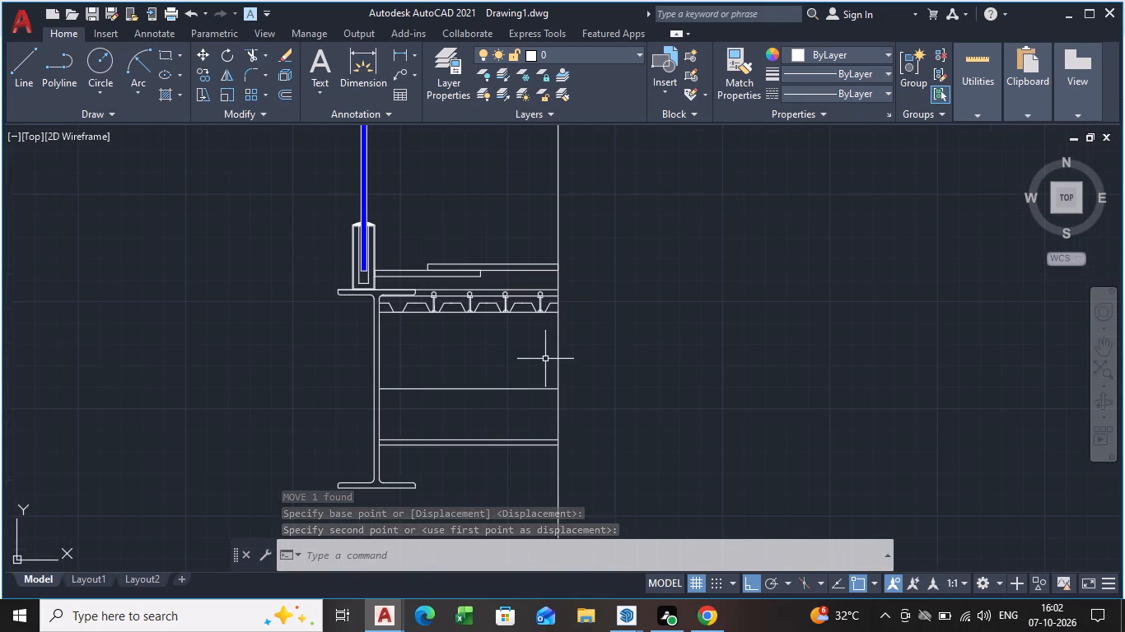
scroll(540, 356, up, 2)
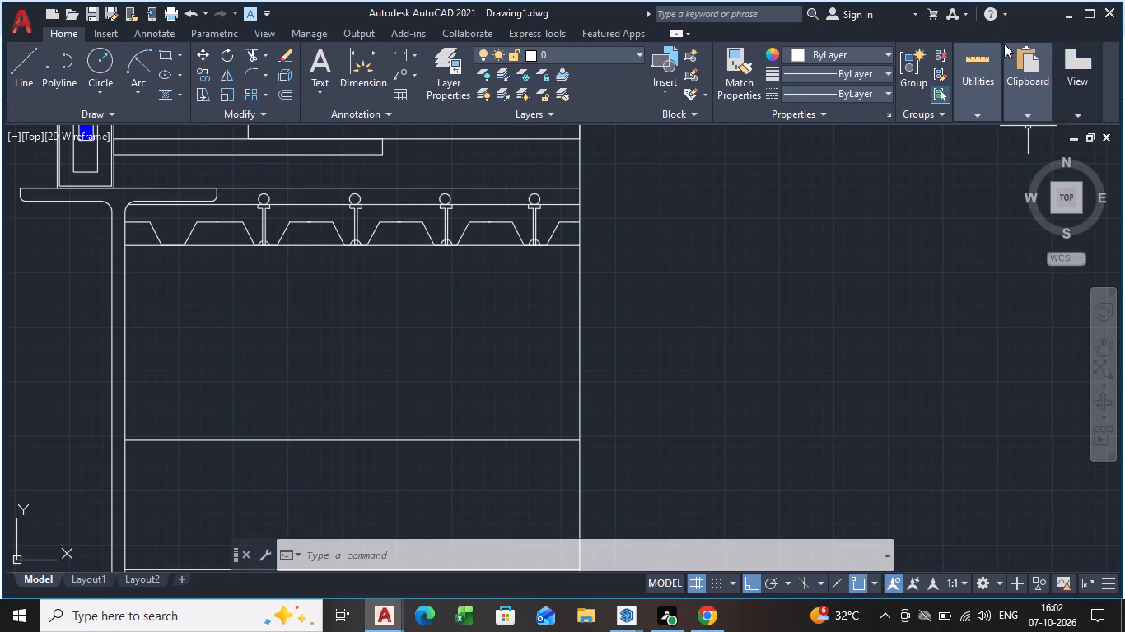
scroll(516, 207, up, 1)
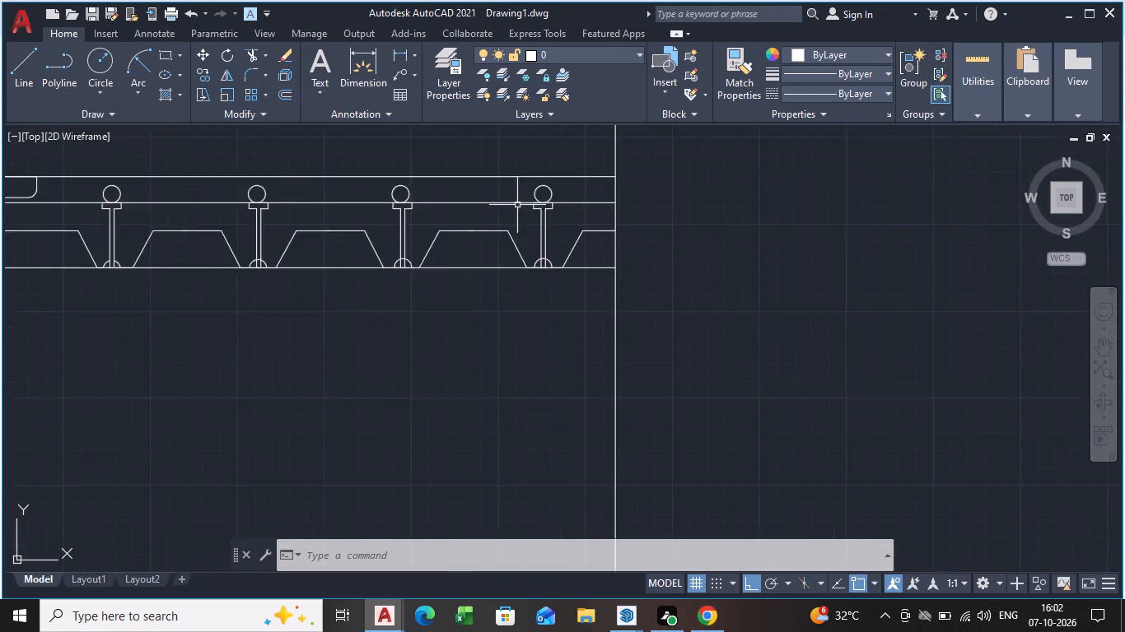
scroll(518, 204, up, 2)
scroll(588, 205, down, 1)
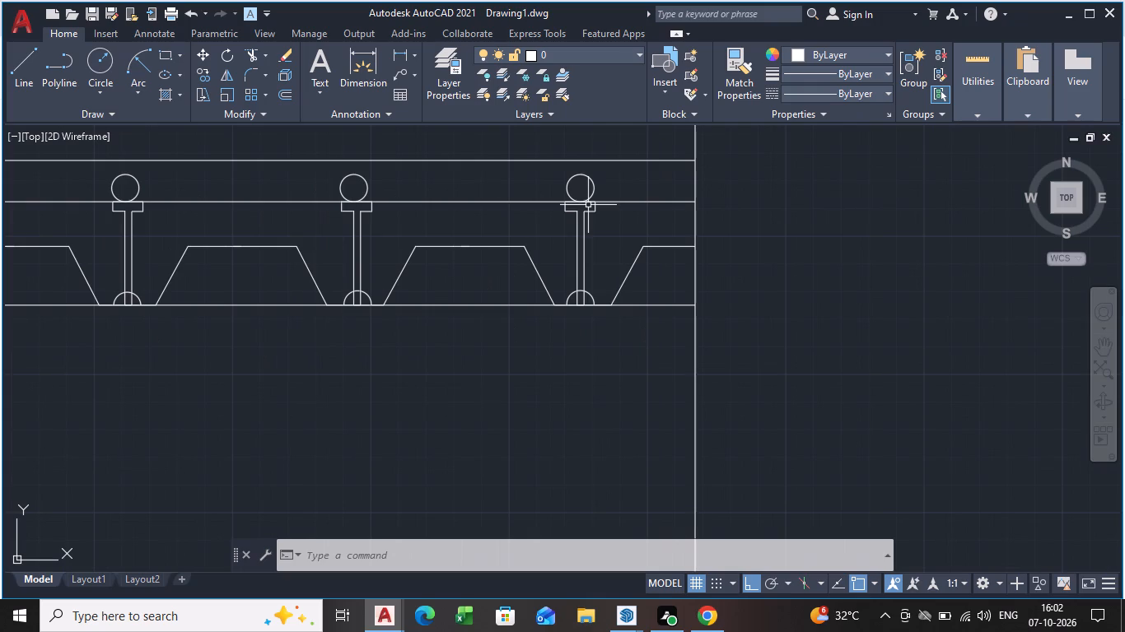
scroll(581, 205, down, 1)
middle_drag(577, 221, 555, 332)
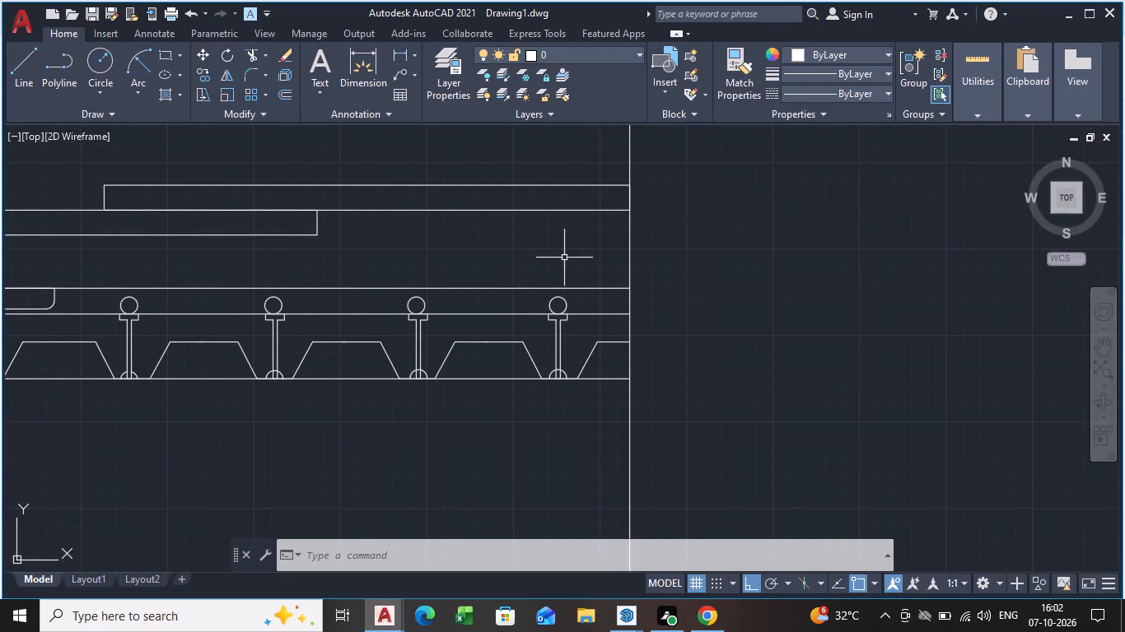
scroll(253, 369, down, 3)
middle_drag(228, 367, 264, 281)
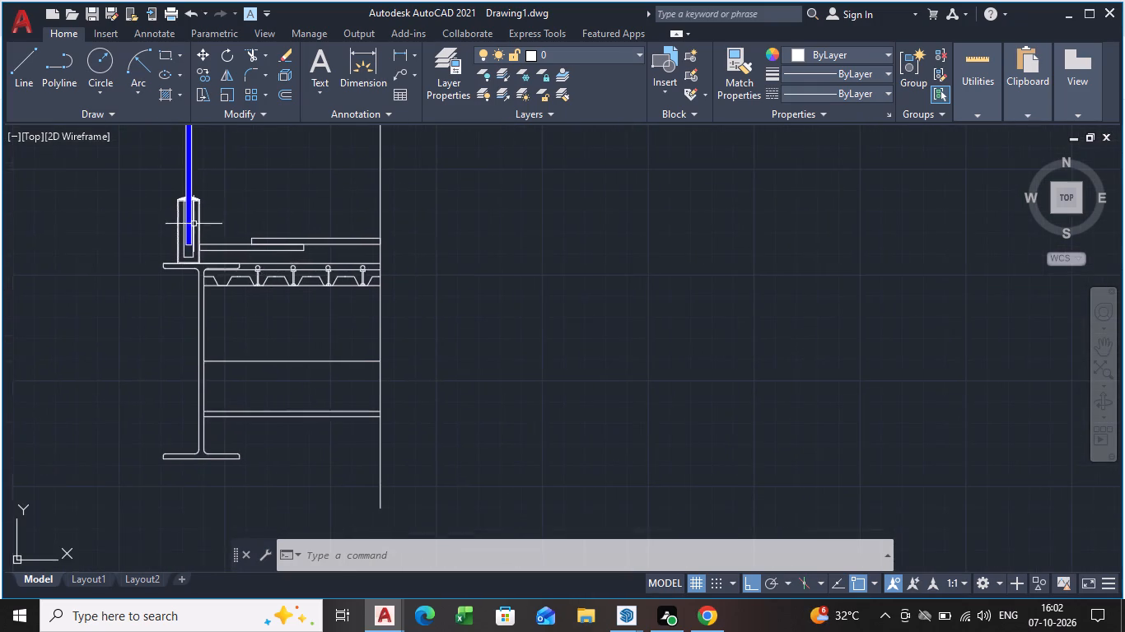
scroll(194, 224, up, 1)
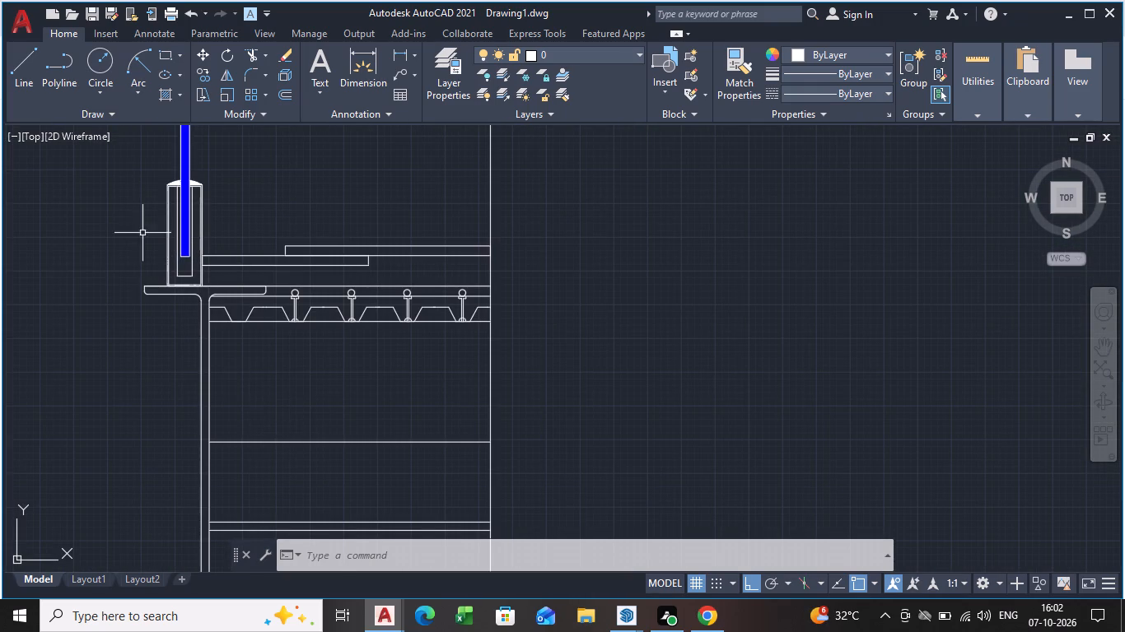
scroll(160, 210, up, 2)
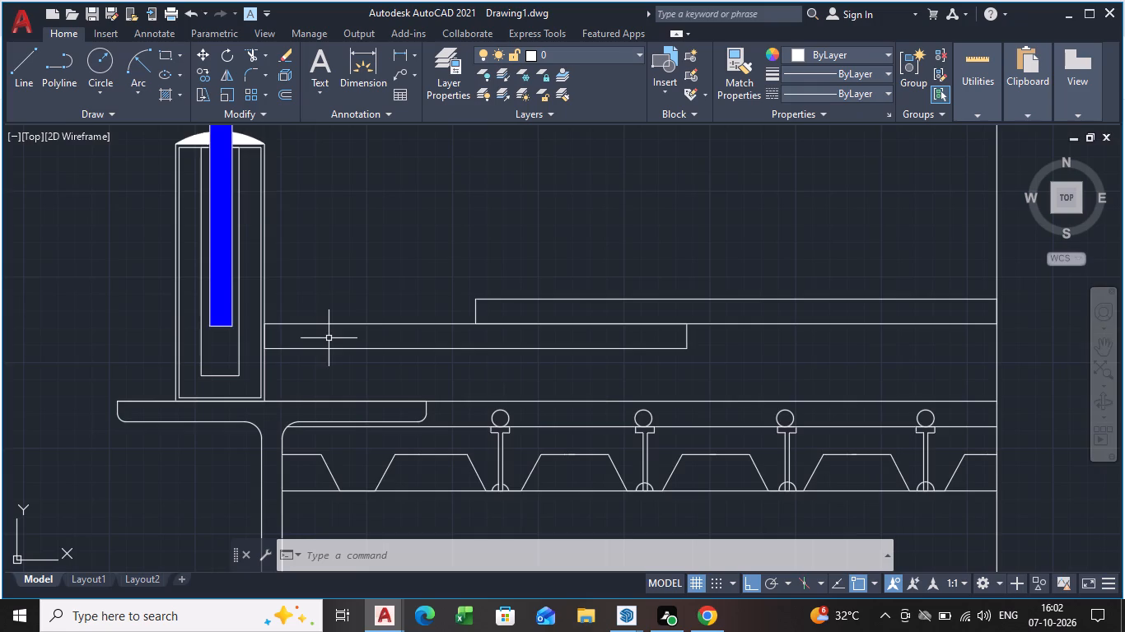
scroll(334, 346, down, 2)
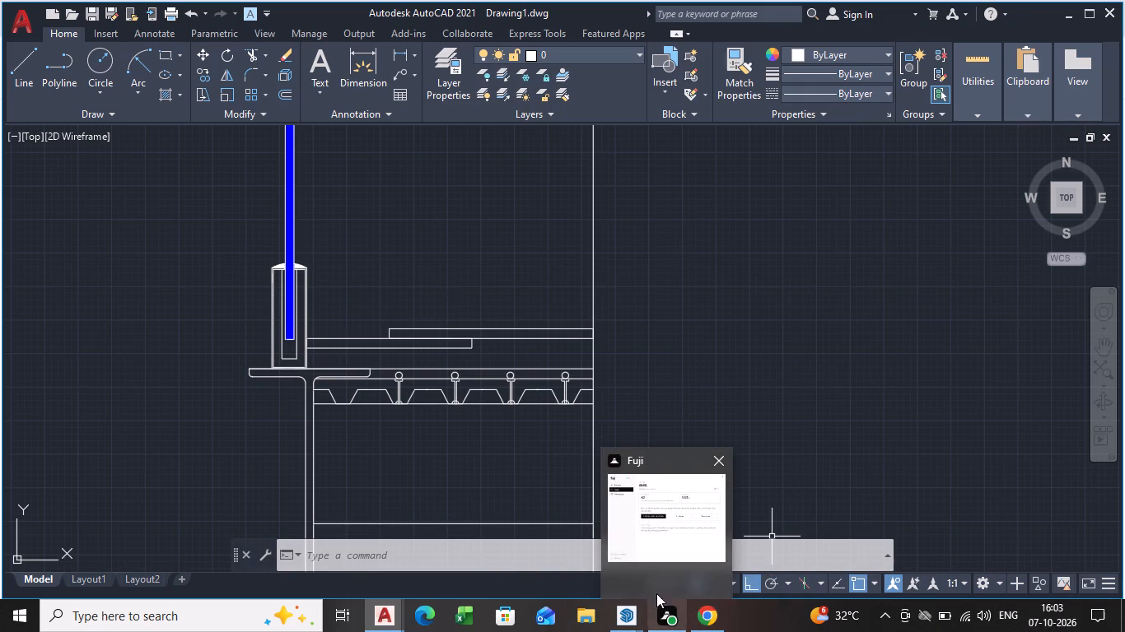
Hatch the circle above the first stud with a Solid fill in black (0,0,0).
scroll(530, 386, up, 2)
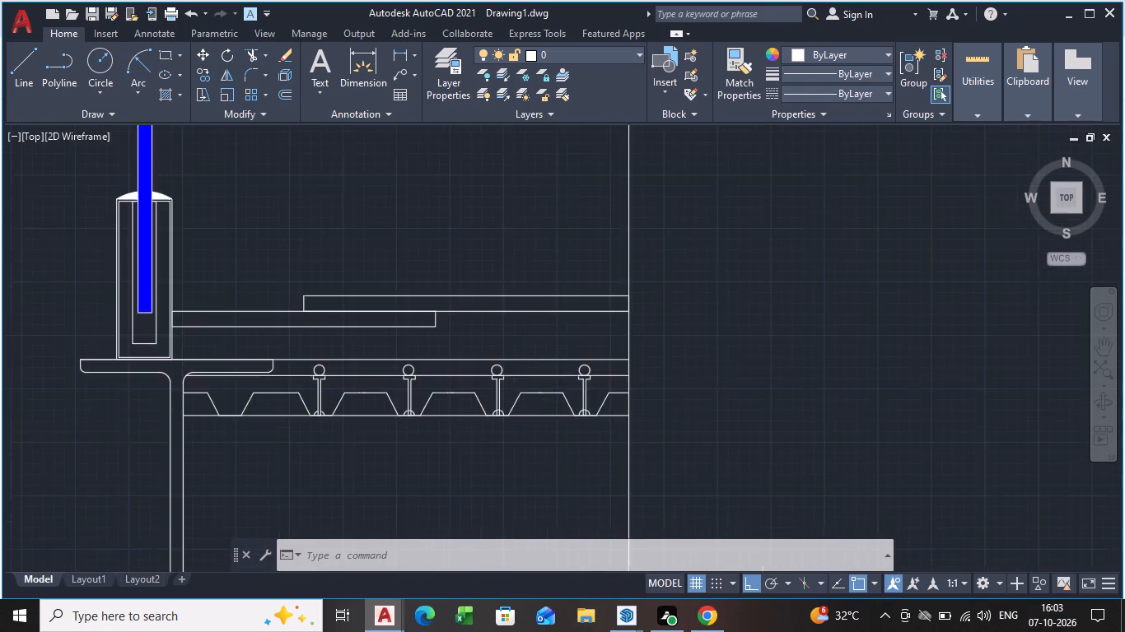
scroll(539, 381, up, 1)
scroll(626, 490, up, 1)
scroll(464, 504, down, 2)
middle_drag(464, 504, 780, 416)
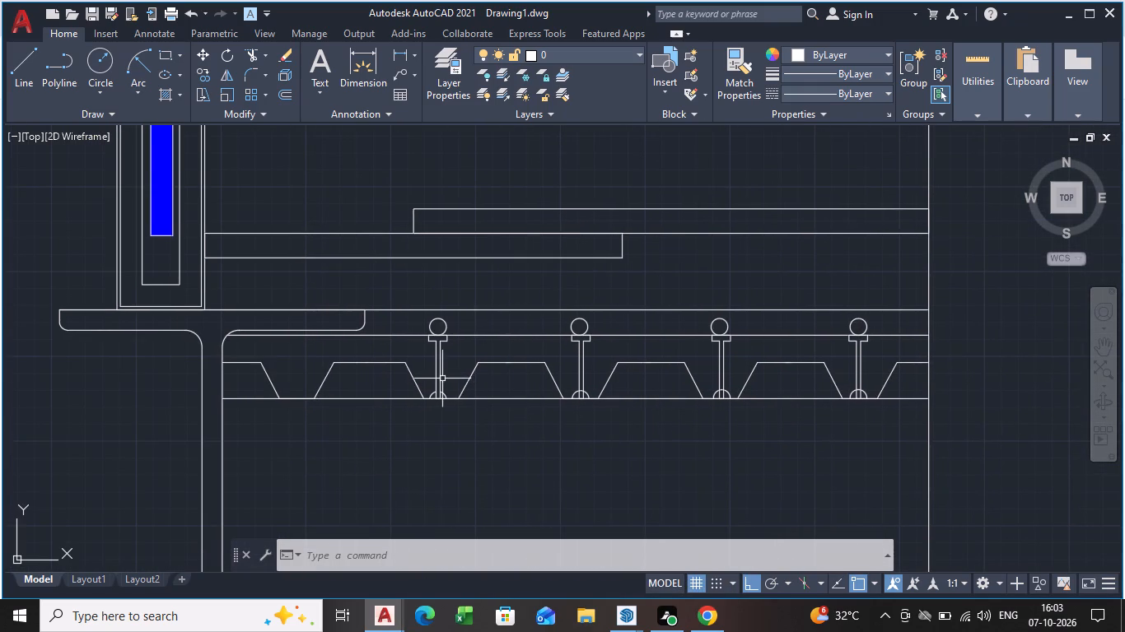
key(h)
key(Return)
click(460, 75)
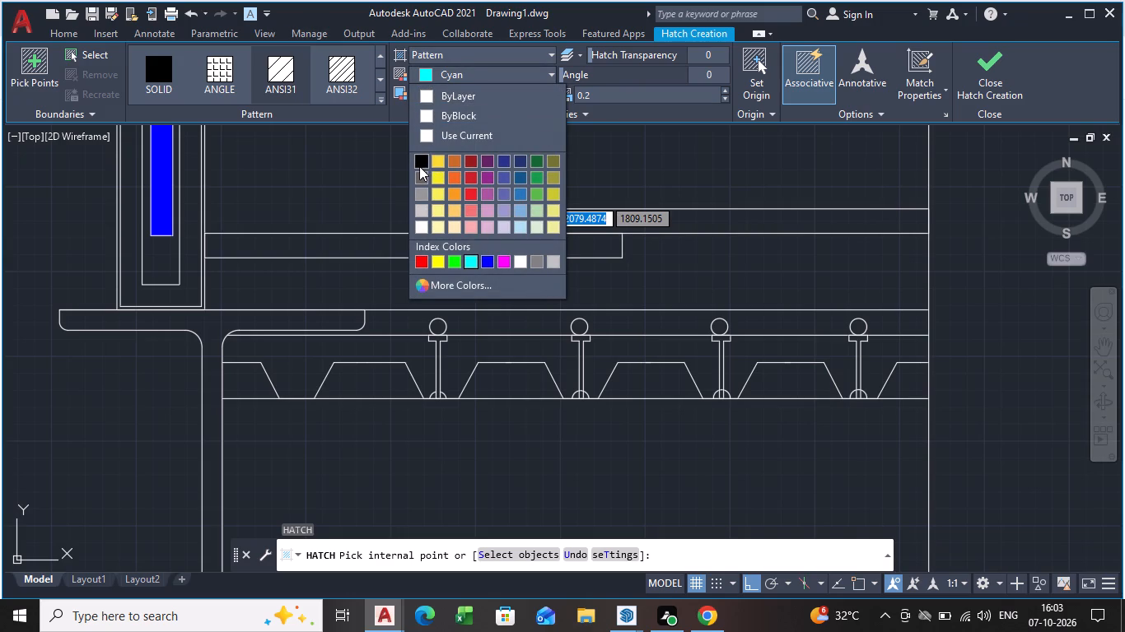
click(422, 161)
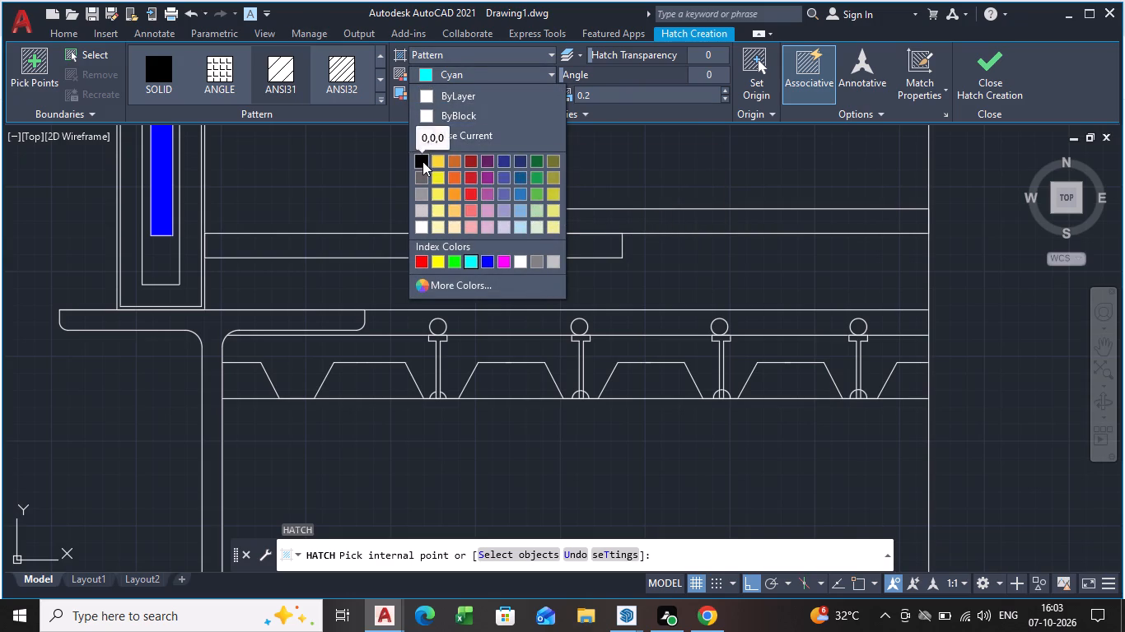
scroll(430, 335, up, 4)
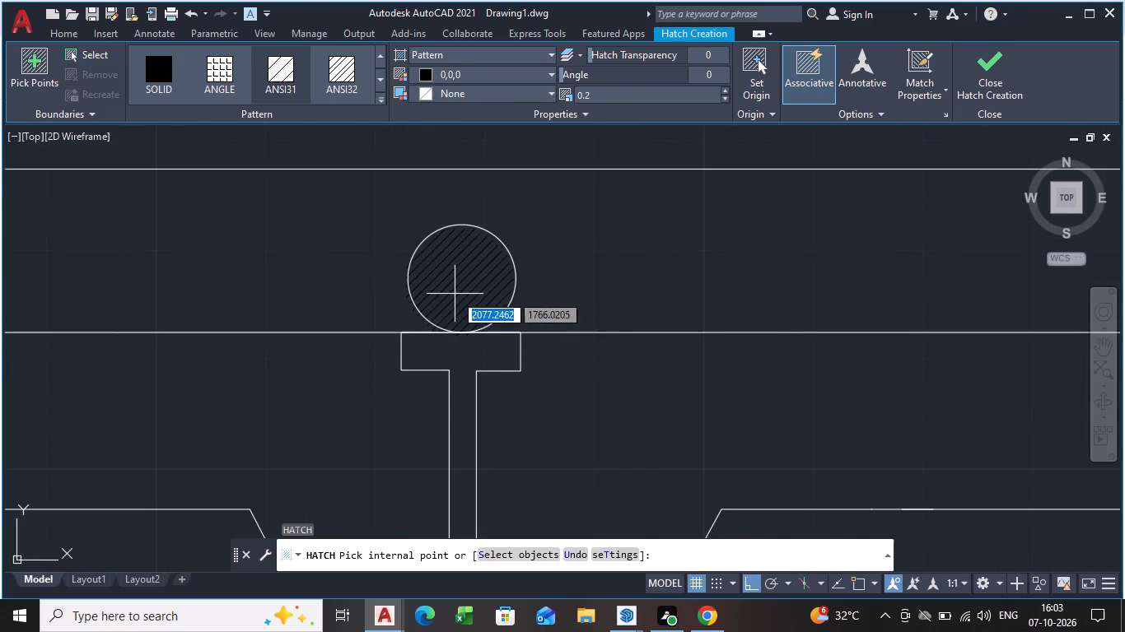
click(455, 294)
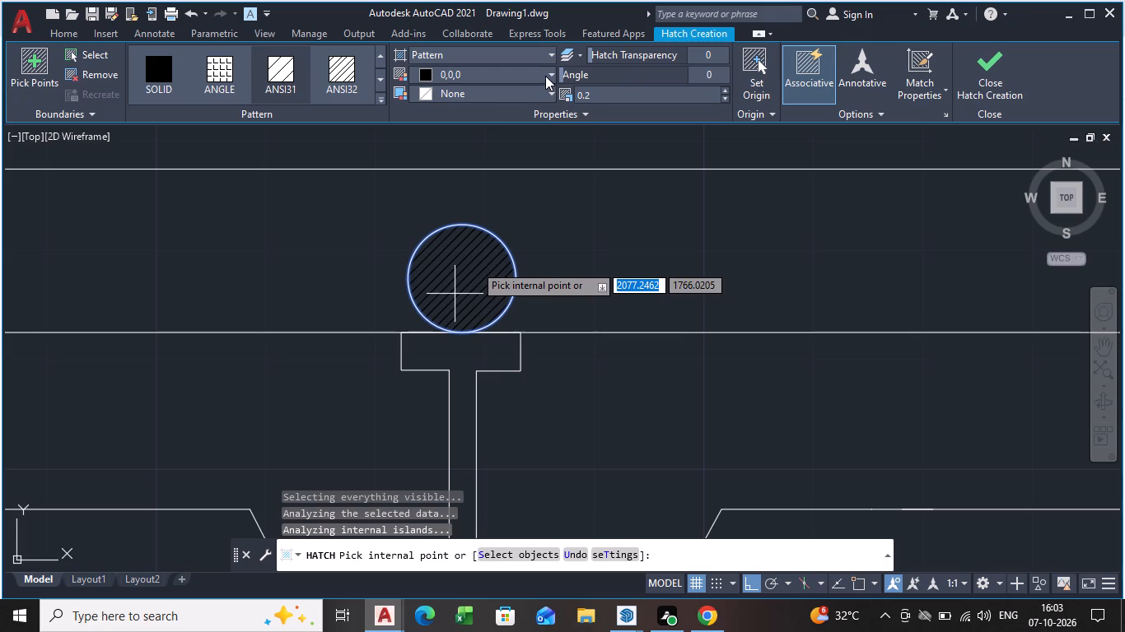
click(551, 57)
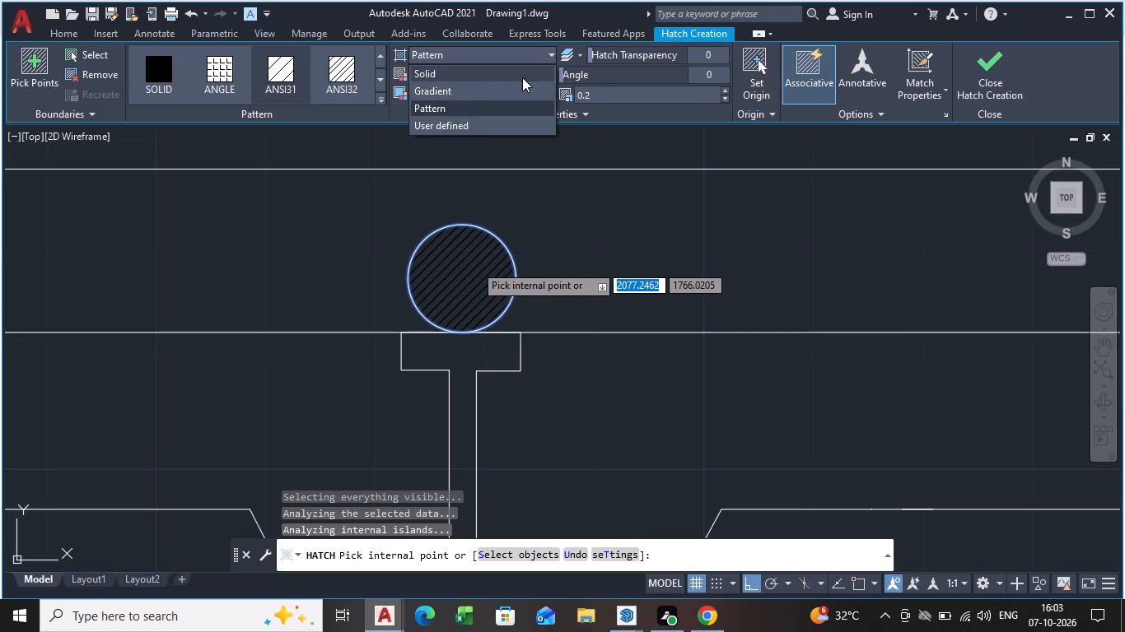
click(490, 67)
Add the circles above the second, third and fourth studs to the solid black hatch.
scroll(581, 321, down, 5)
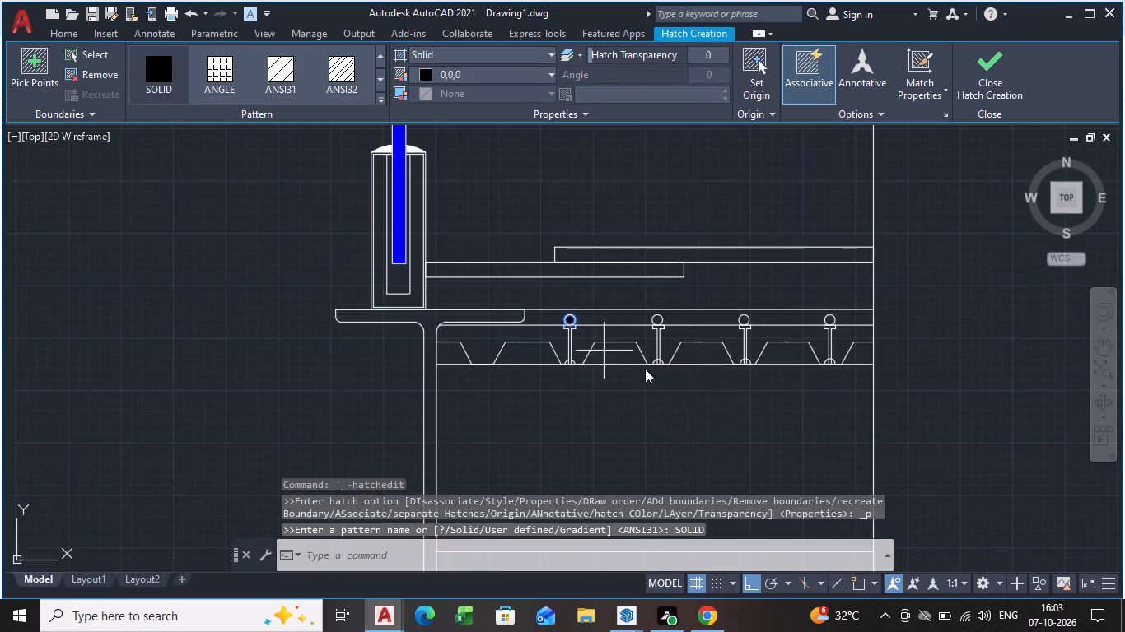
middle_drag(664, 356, 593, 323)
scroll(622, 268, up, 4)
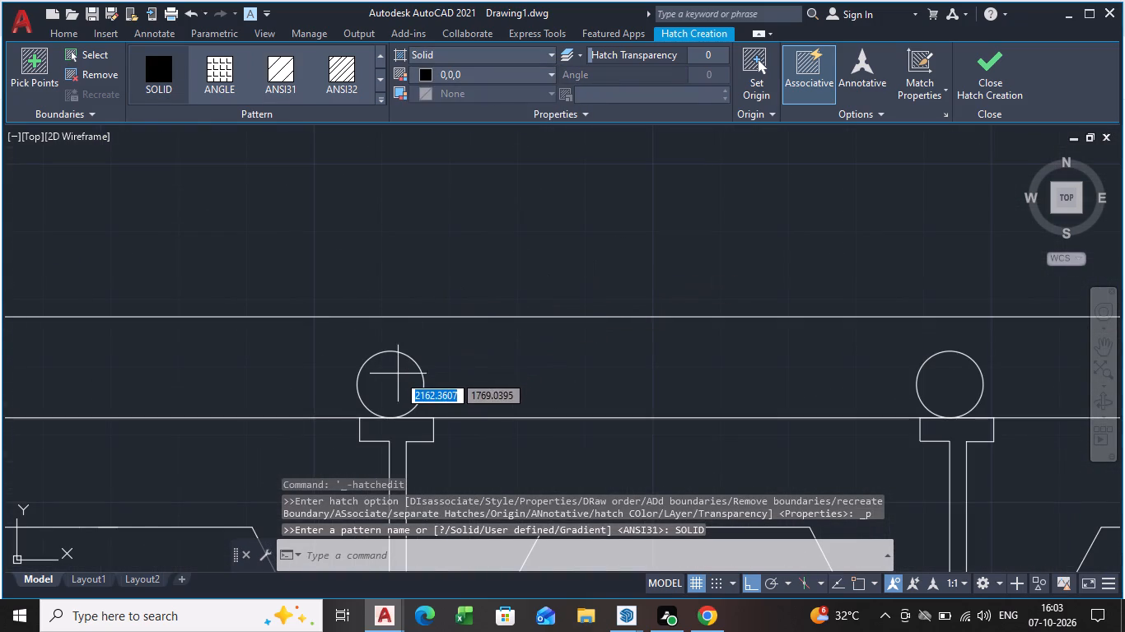
click(392, 379)
scroll(531, 388, down, 3)
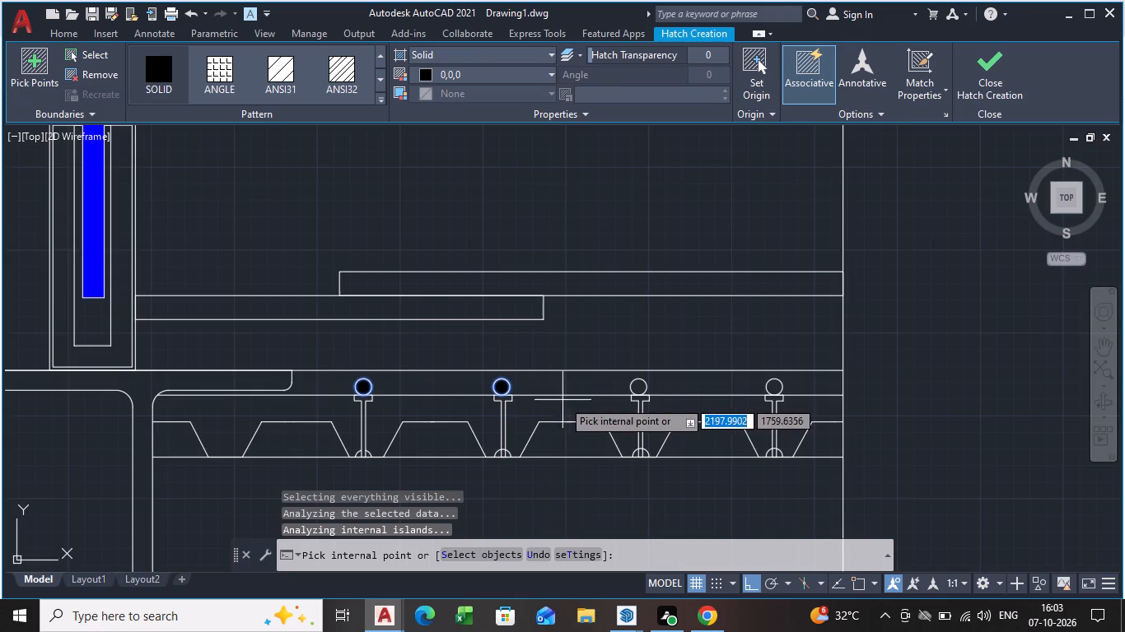
scroll(562, 400, down, 1)
middle_drag(562, 392, 481, 341)
scroll(509, 349, up, 4)
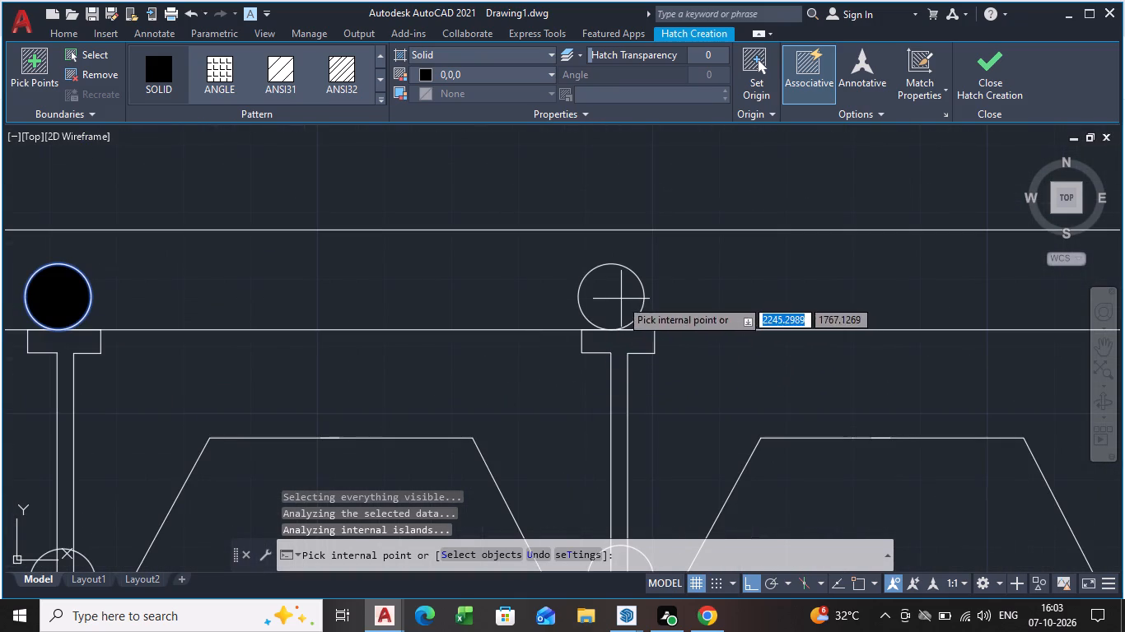
click(620, 299)
scroll(691, 383, down, 3)
middle_drag(694, 385, 519, 349)
scroll(707, 328, up, 2)
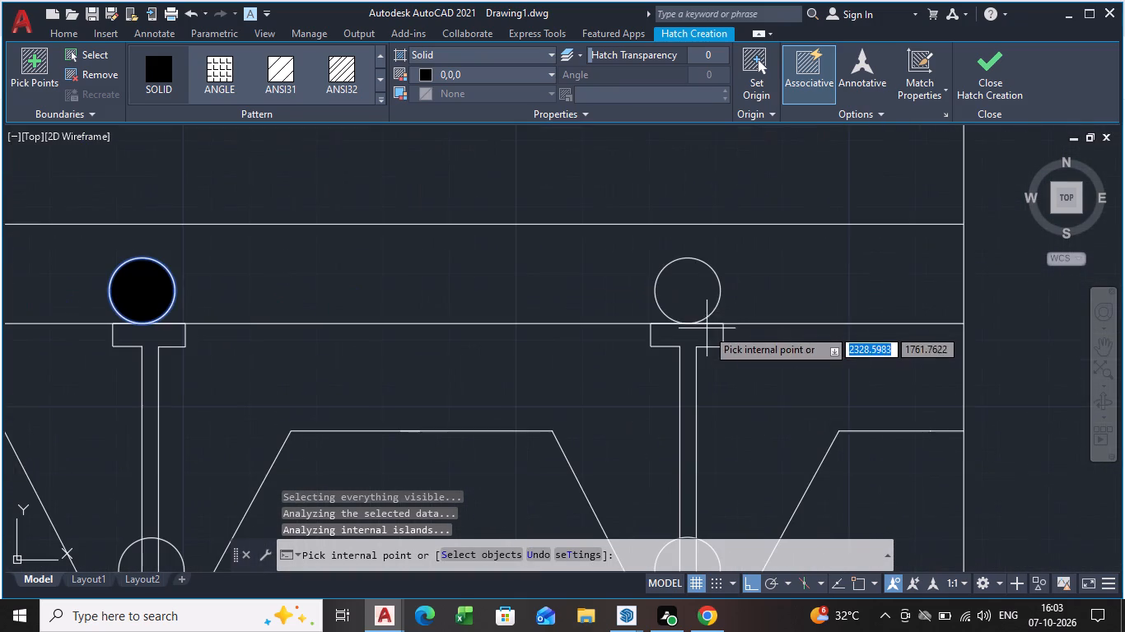
click(690, 300)
Fill the half-circle areas on both sides of the fourth and third studs' stems with the same solid black hatch.
scroll(675, 416, down, 3)
middle_drag(678, 427, 656, 325)
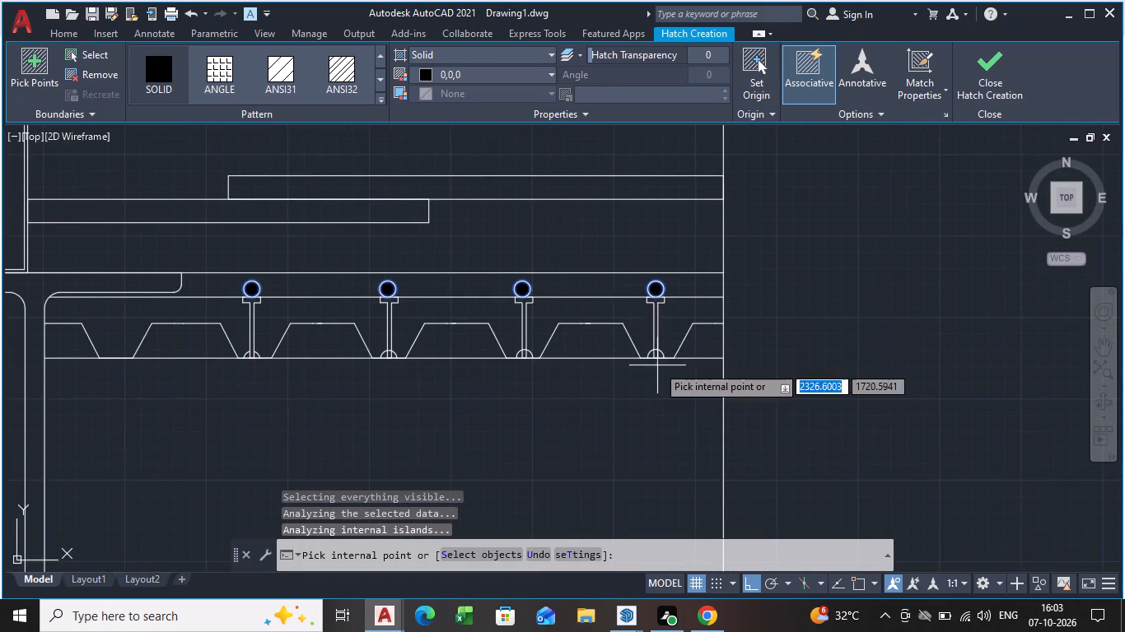
scroll(657, 365, up, 5)
click(578, 259)
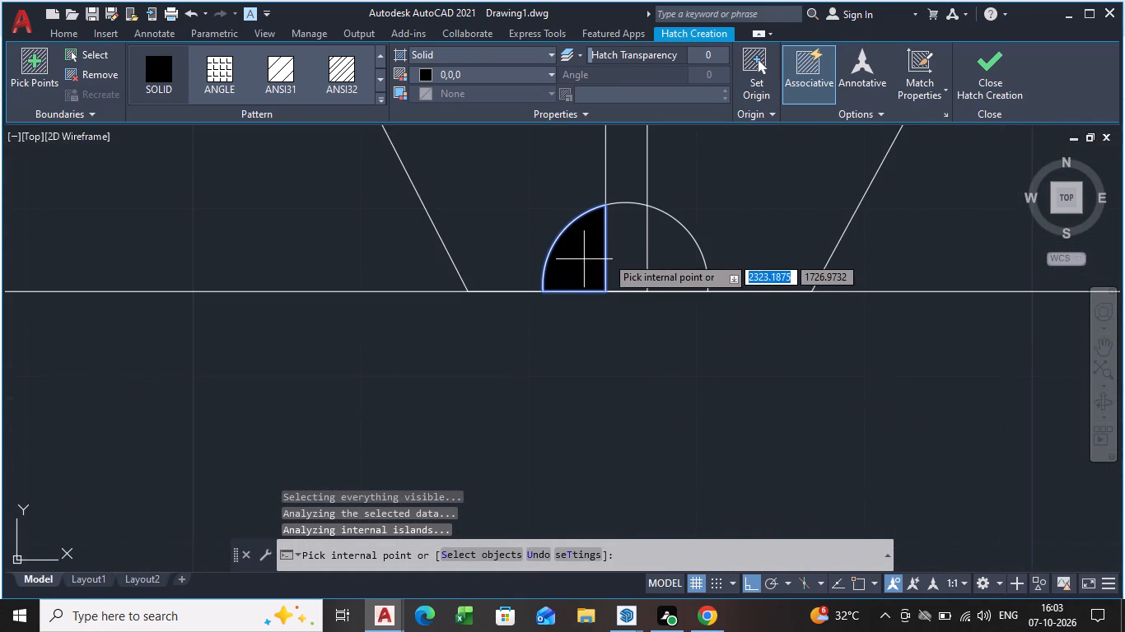
click(680, 254)
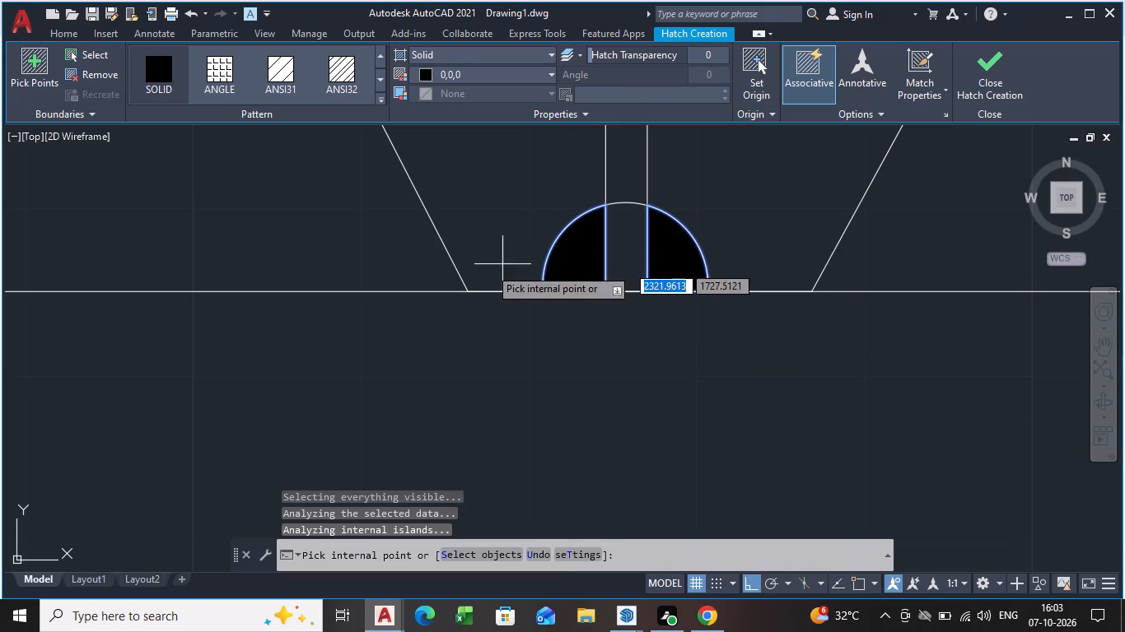
scroll(471, 269, down, 3)
middle_drag(477, 253, 1124, 380)
scroll(793, 376, up, 2)
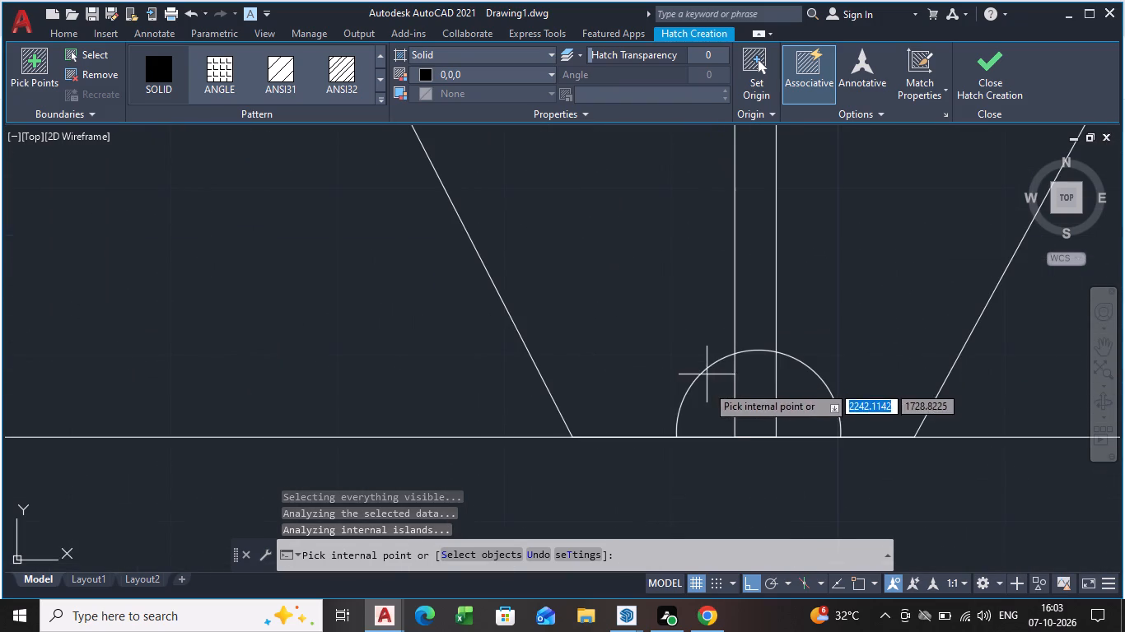
click(710, 393)
click(827, 416)
Fill the half-circle areas on both sides of the second and first studs' stems with solid black and finish the hatch.
scroll(487, 377, down, 4)
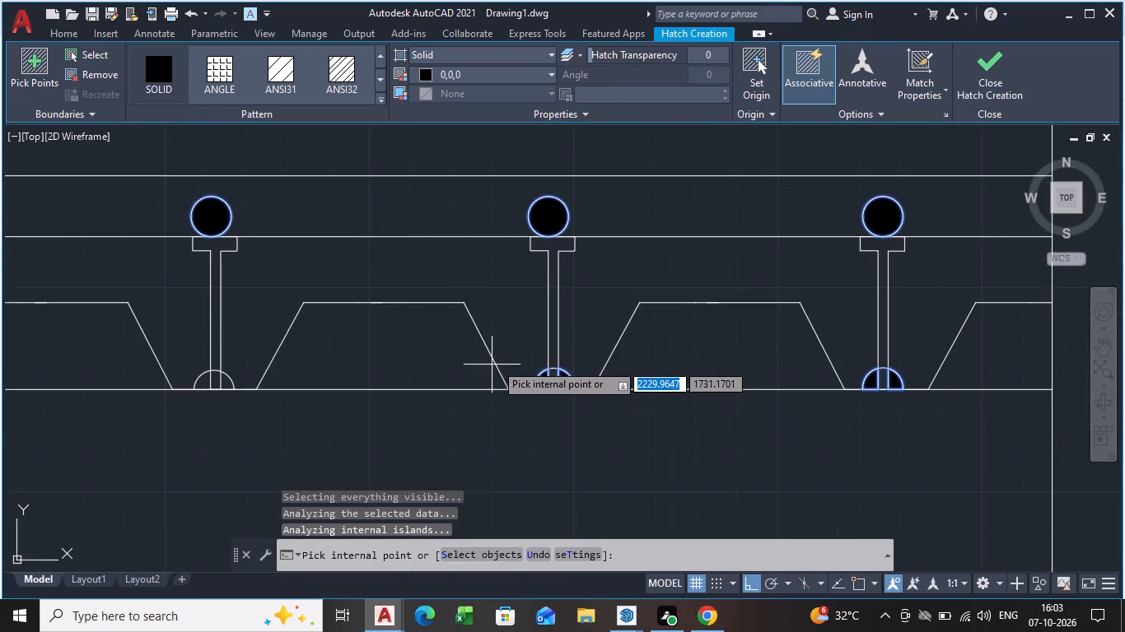
middle_drag(622, 367, 904, 377)
scroll(447, 372, up, 4)
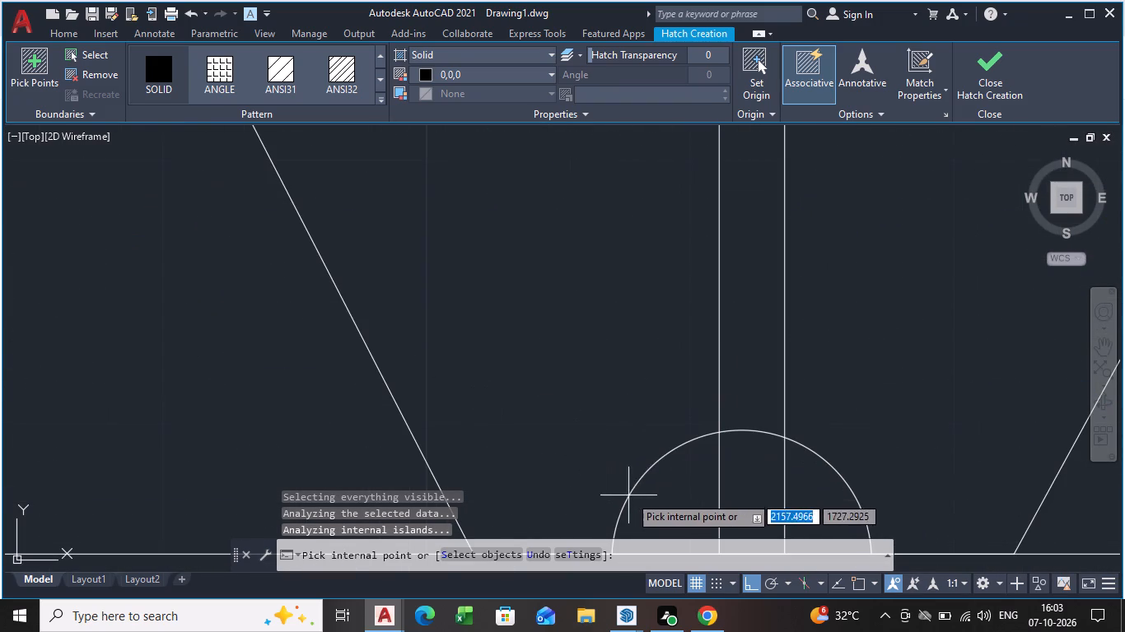
click(671, 495)
click(820, 490)
scroll(469, 390, down, 4)
middle_drag(471, 379, 802, 355)
scroll(229, 409, up, 2)
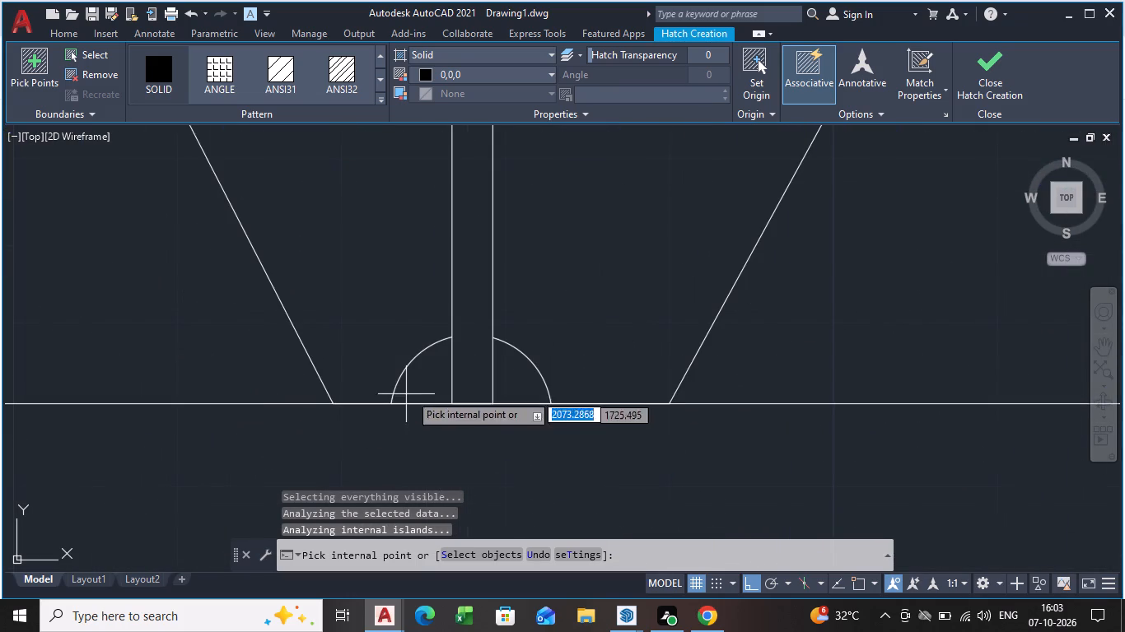
click(429, 381)
click(519, 380)
scroll(514, 397, down, 4)
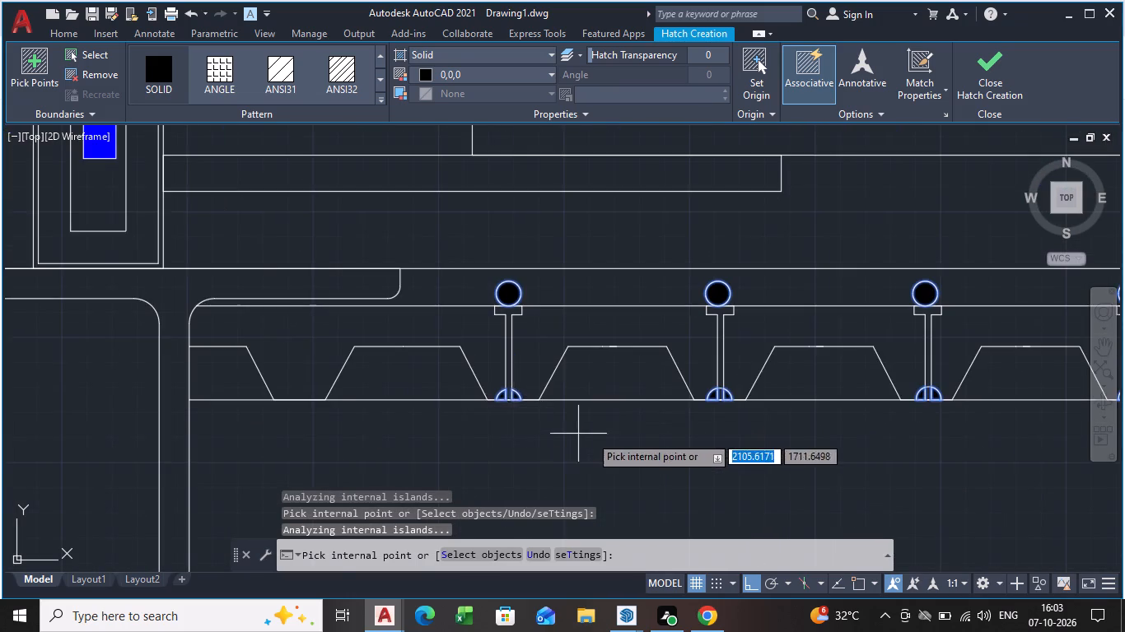
scroll(598, 440, down, 1)
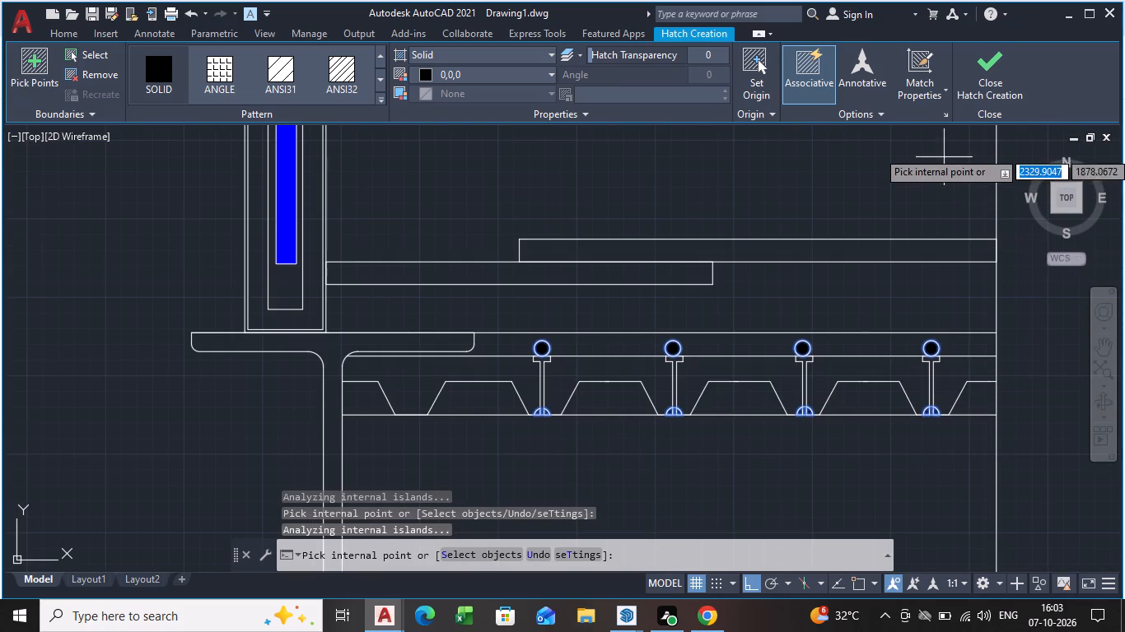
click(998, 63)
Start an AR-CONC hatch coloured ByBlock, filling the full trapezoid before the first stud and the slab's top strip.
scroll(798, 362, down, 1)
middle_drag(780, 366, 682, 334)
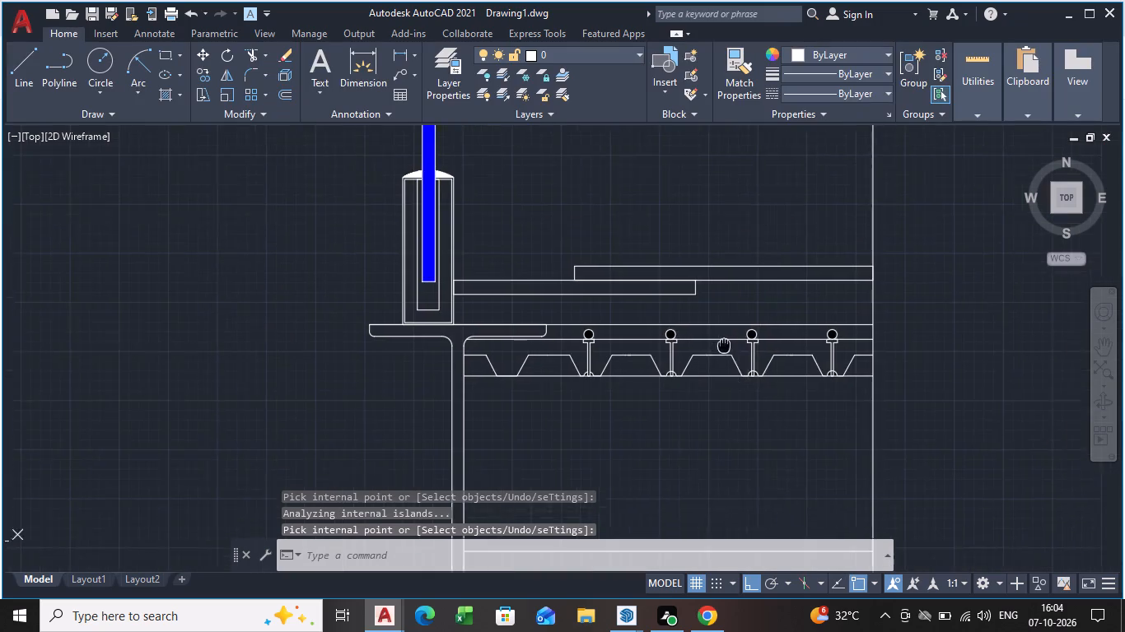
middle_drag(682, 334, 426, 265)
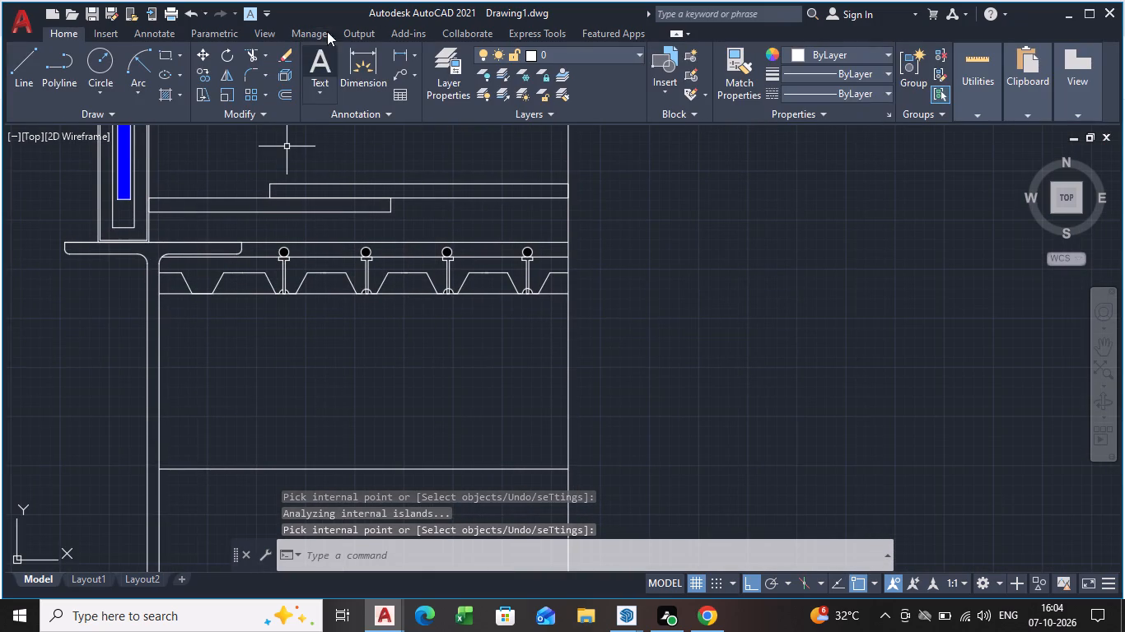
key(h)
key(Return)
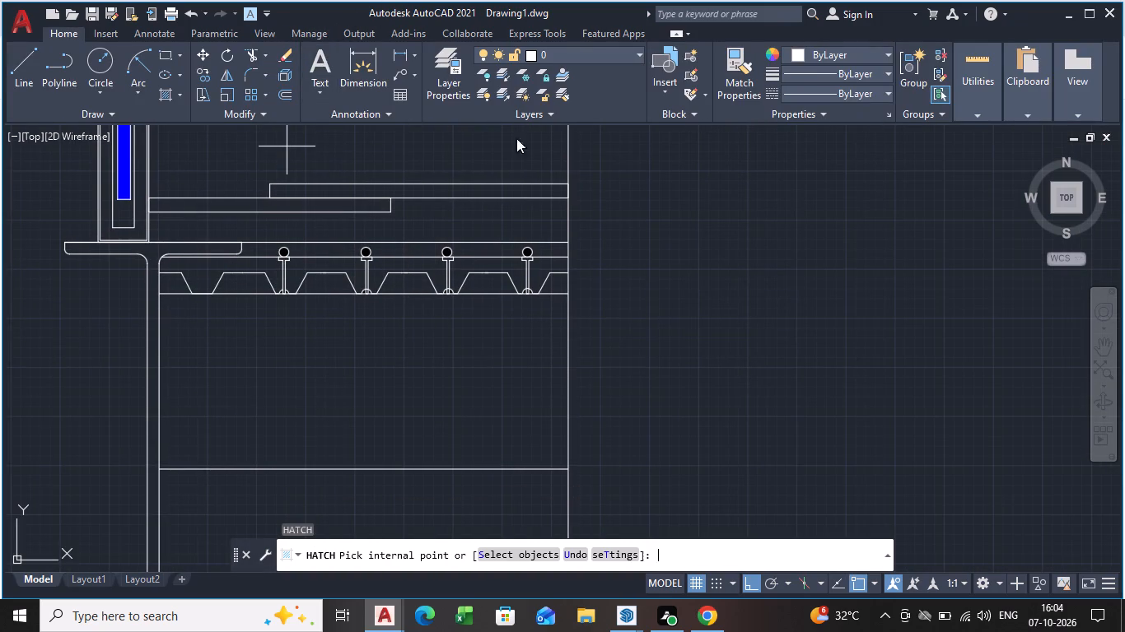
click(475, 70)
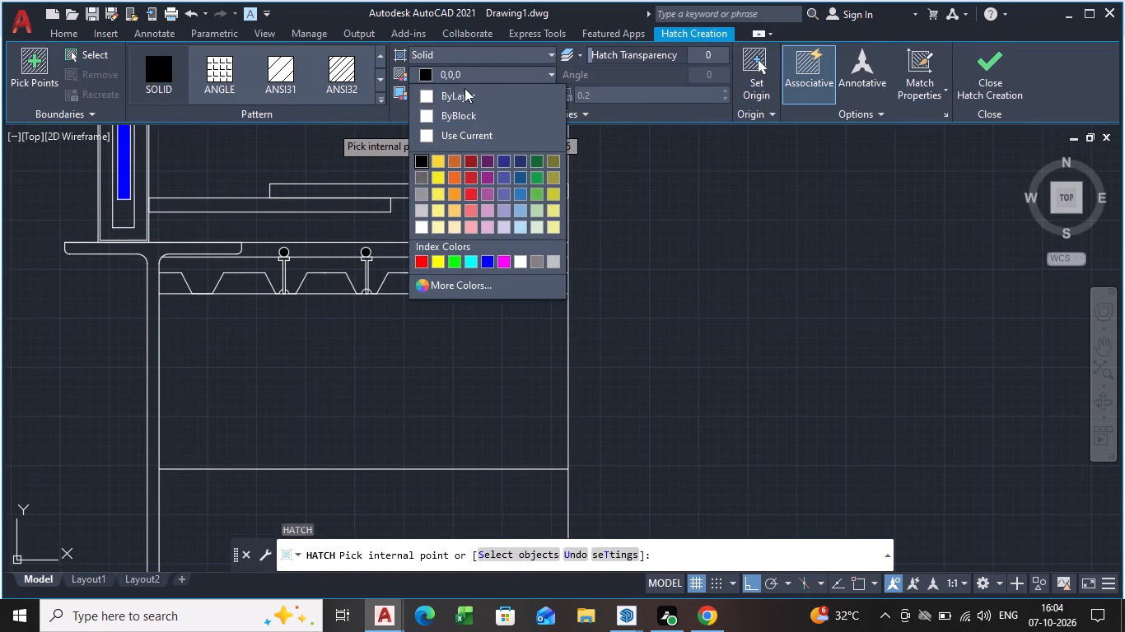
click(456, 109)
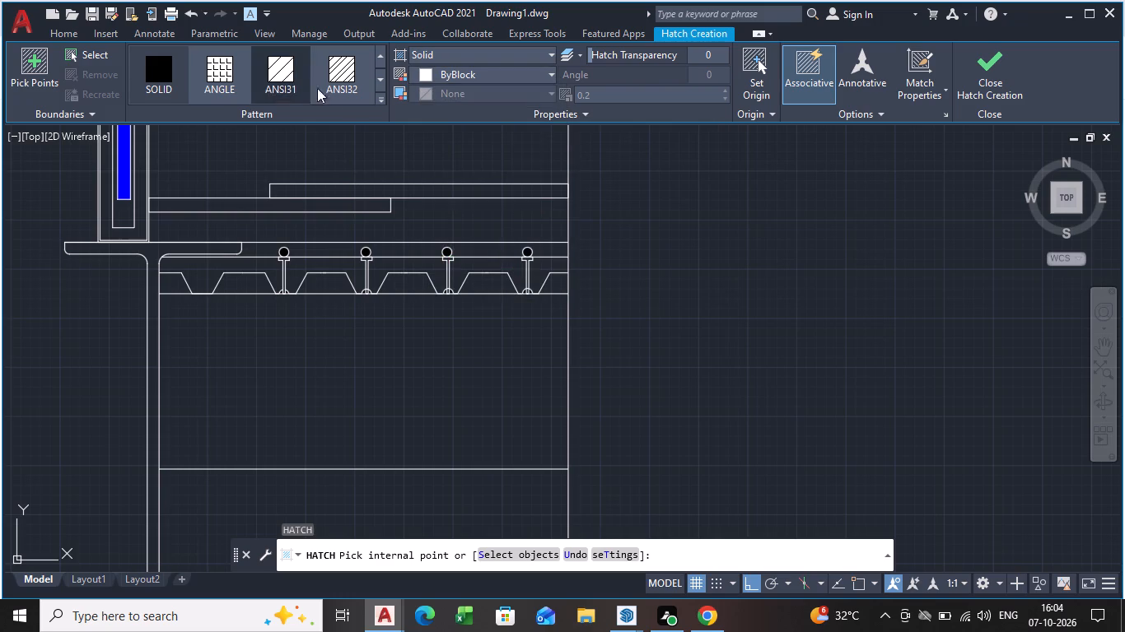
click(377, 100)
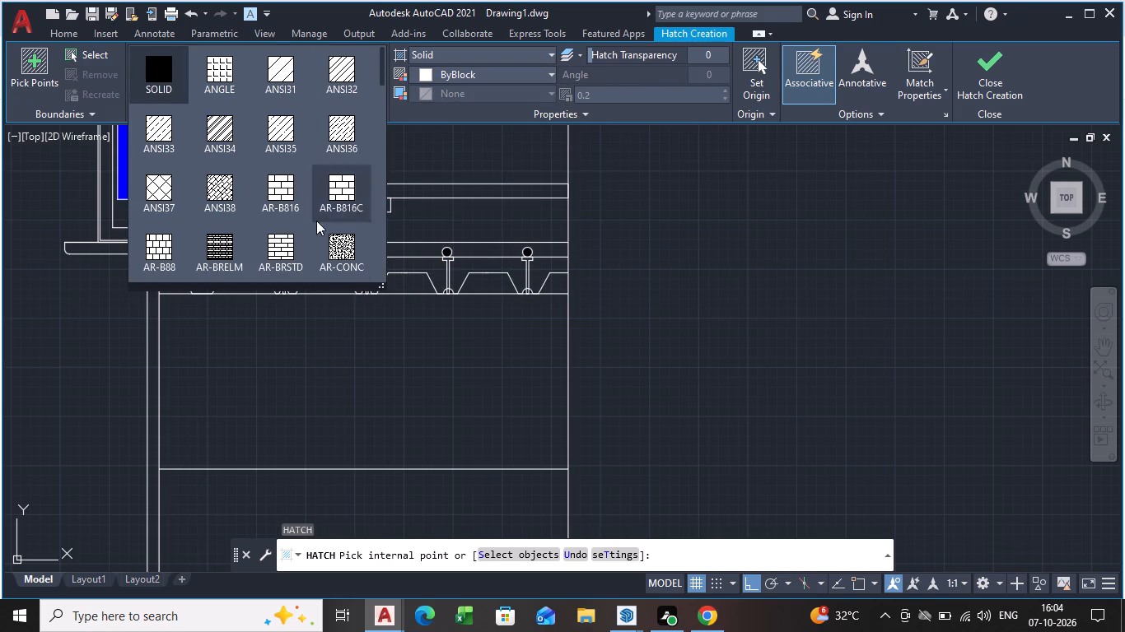
click(353, 257)
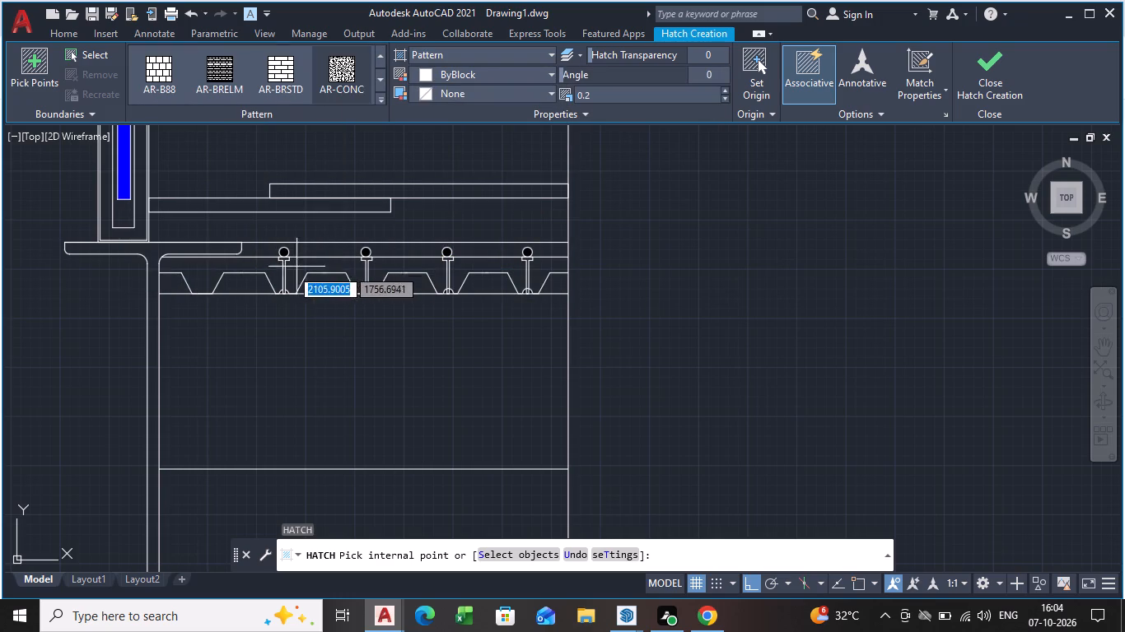
click(262, 273)
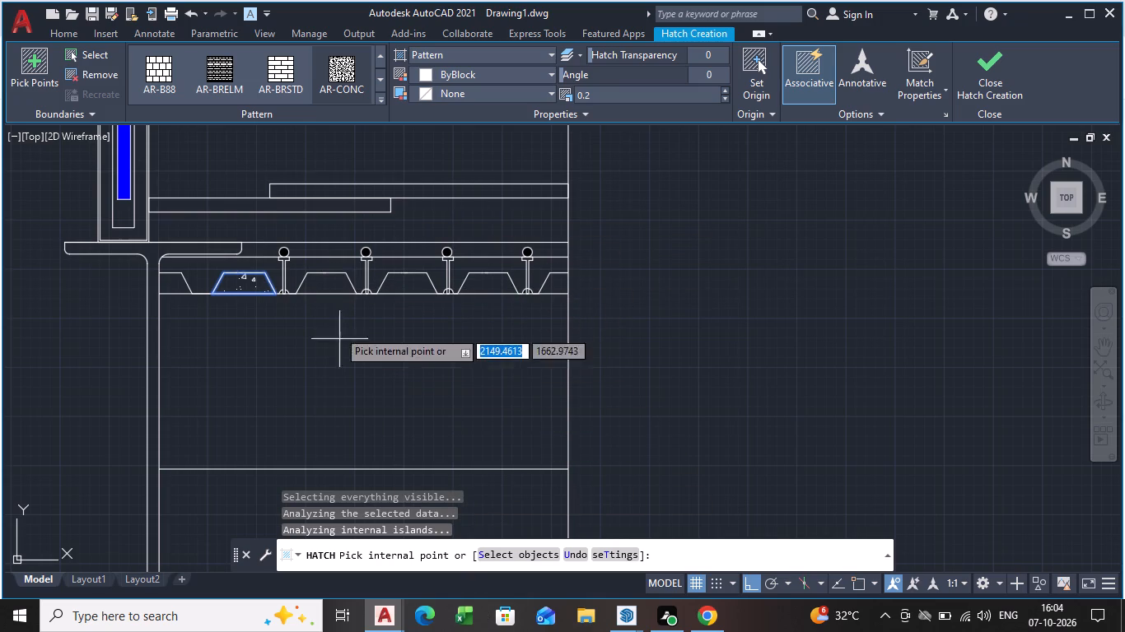
click(326, 248)
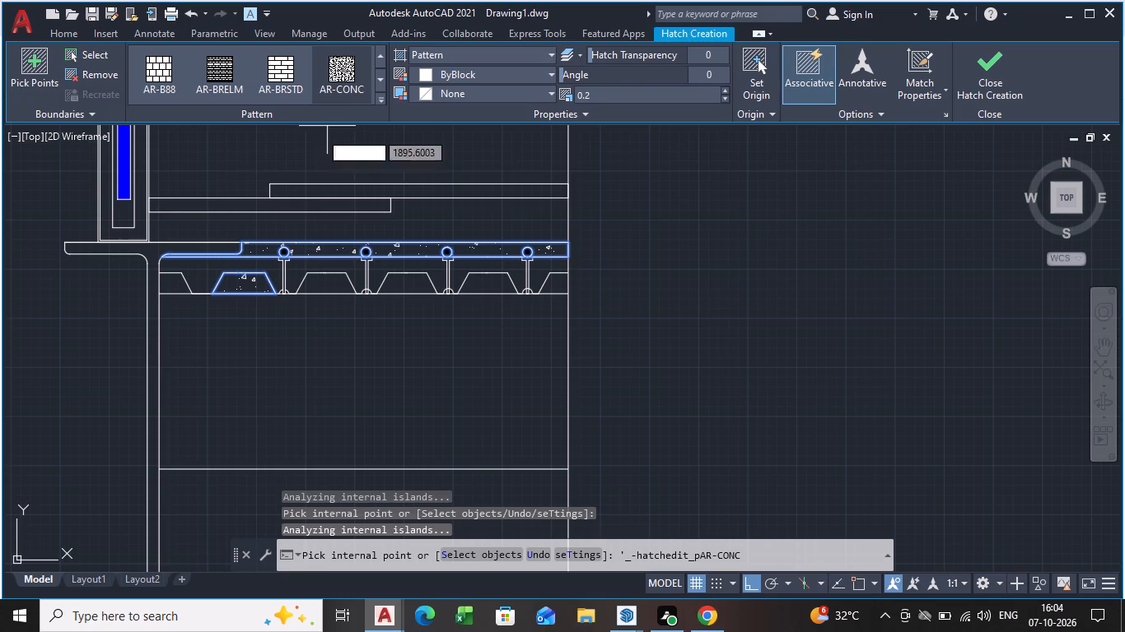
Extend the AR-CONC hatch over the remaining deck areas and trapezoids from the I-beam web to the third stud.
scroll(219, 273, up, 3)
click(140, 285)
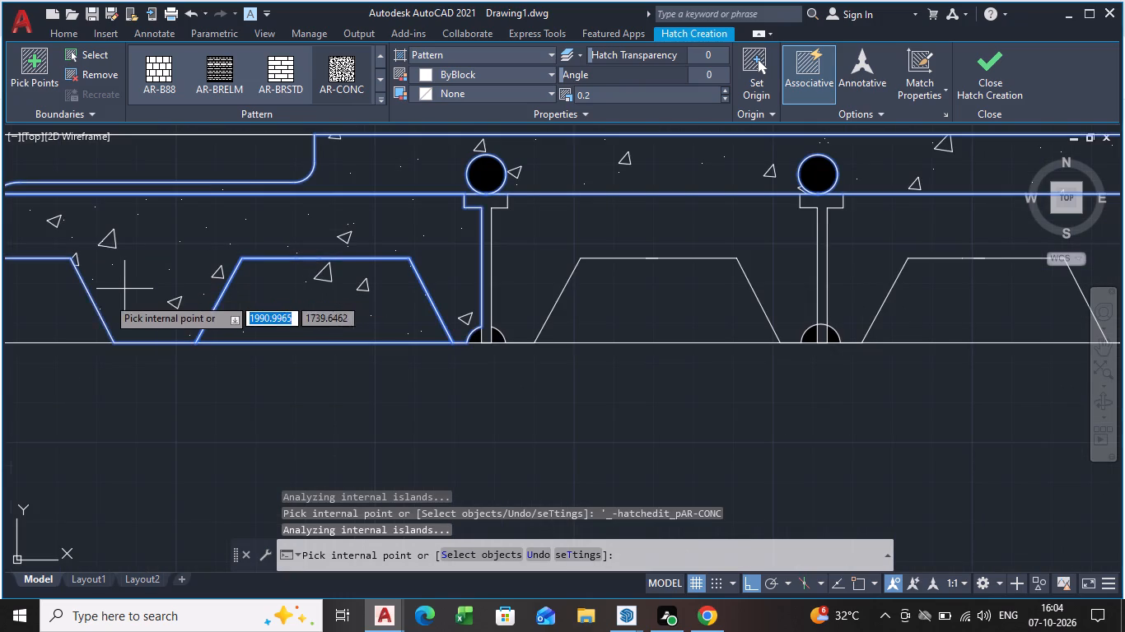
scroll(91, 308, down, 1)
click(61, 308)
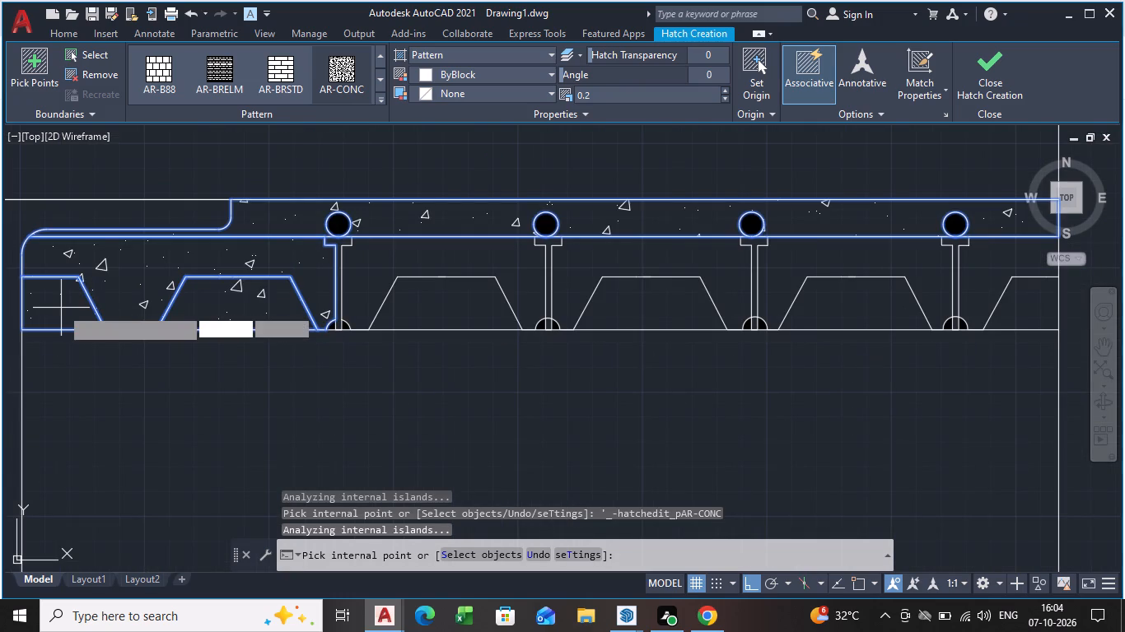
click(457, 295)
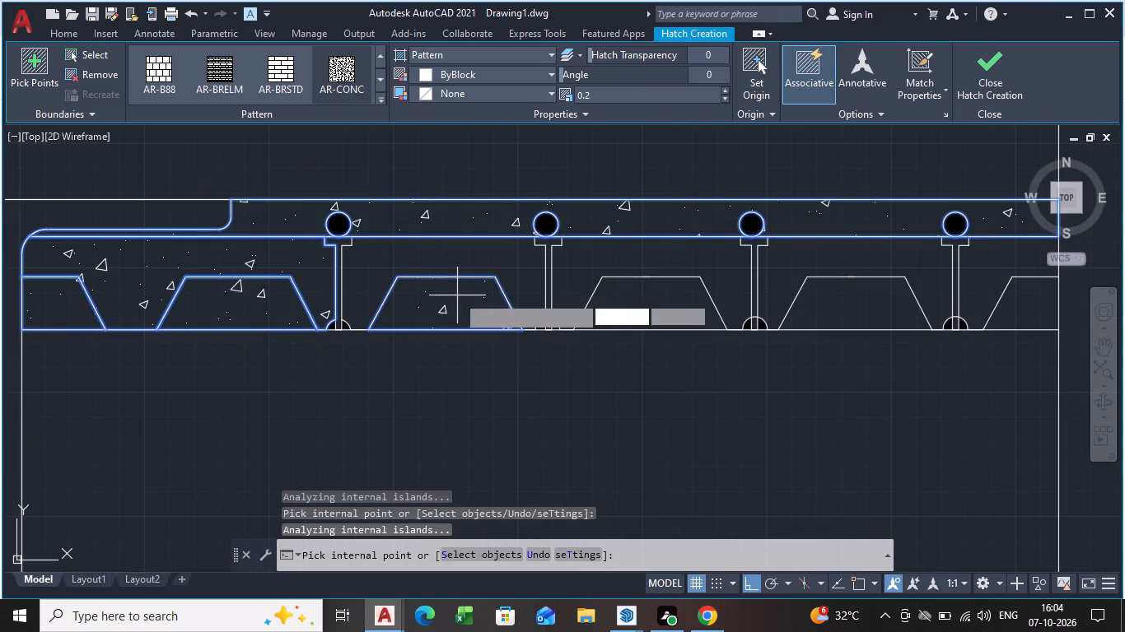
click(428, 256)
click(577, 268)
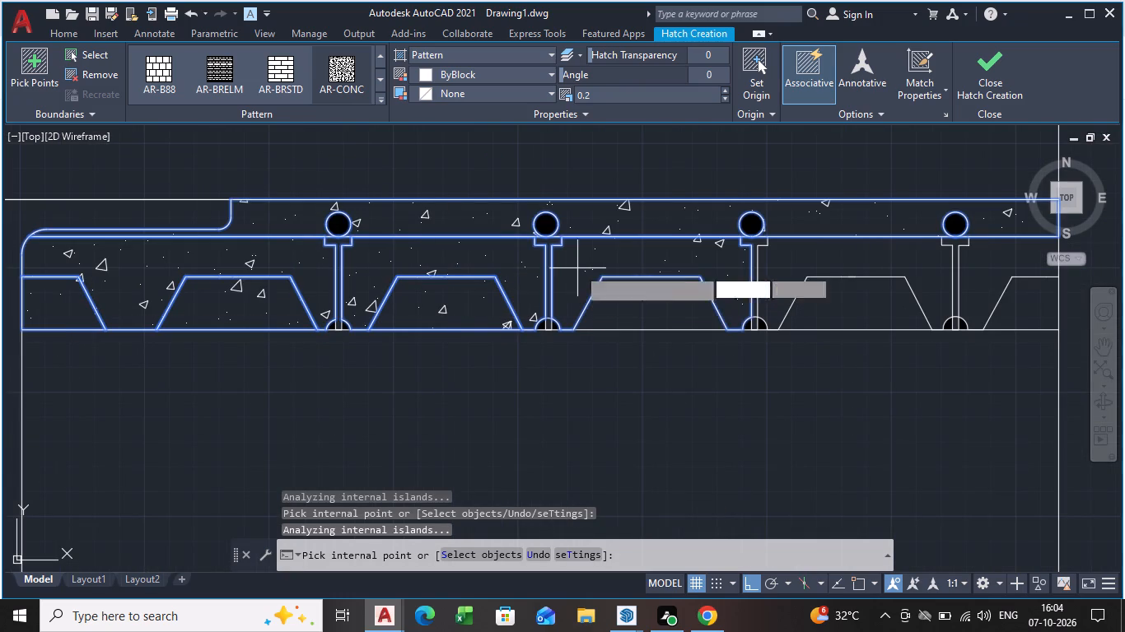
click(679, 314)
Add the deck area between the third and fourth studs and its trapezoid to the AR-CONC hatch.
scroll(755, 298, down, 2)
middle_drag(749, 296, 498, 284)
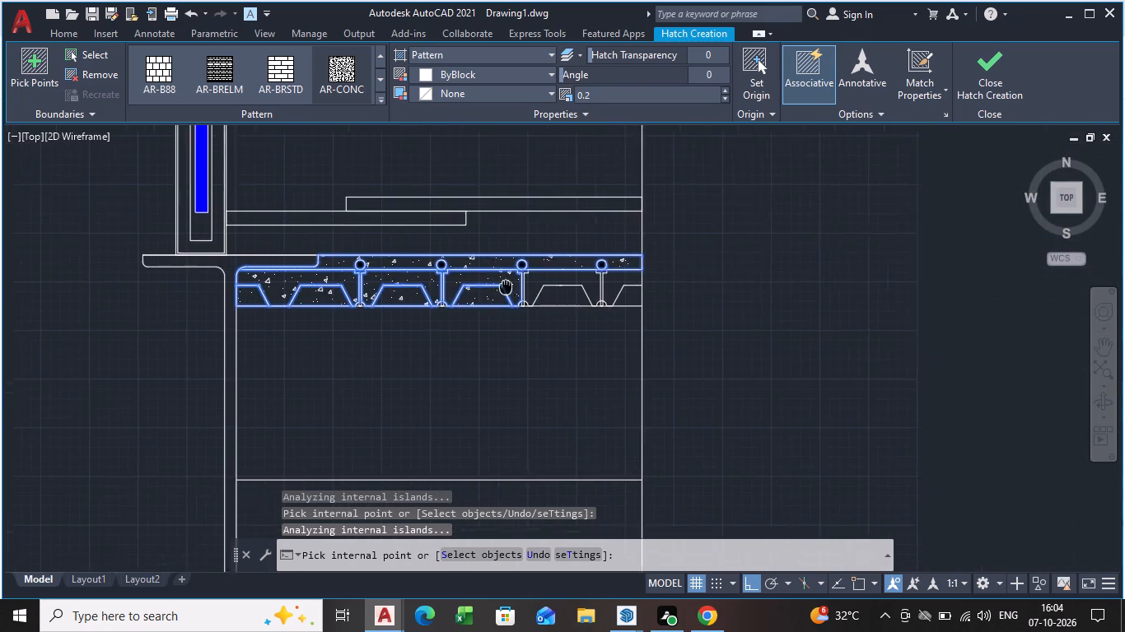
middle_drag(498, 284, 494, 283)
scroll(506, 272, up, 3)
click(533, 261)
click(619, 323)
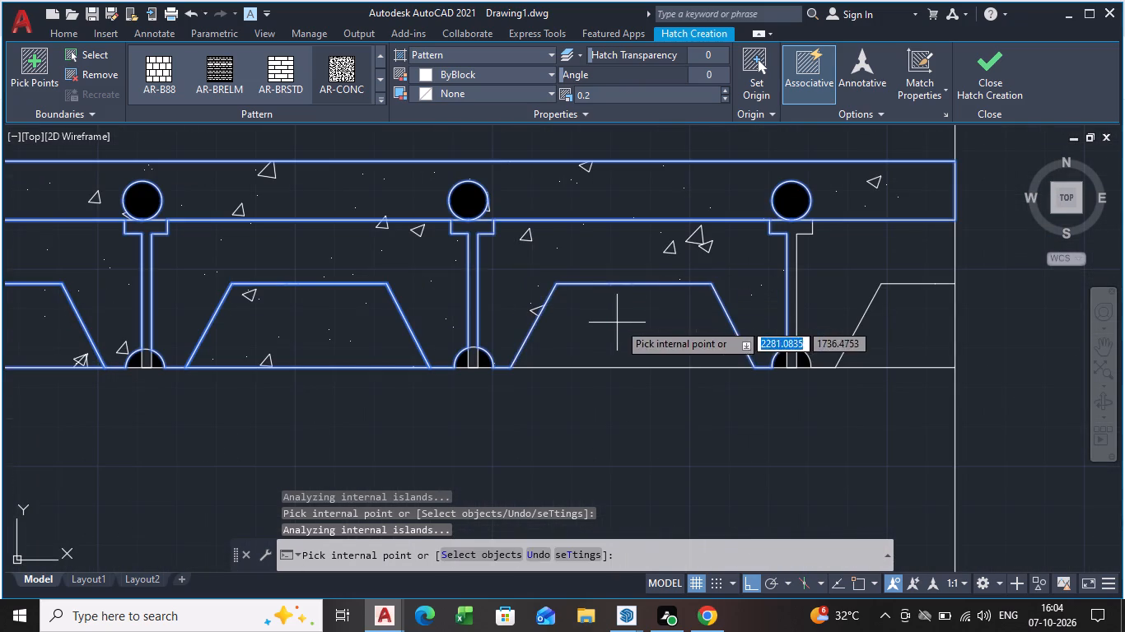
Add the area beyond the fourth stud and the partial trapezoid at the slab's end to the AR-CONC hatch, completing it.
scroll(747, 322, down, 2)
middle_drag(747, 322, 309, 303)
scroll(313, 284, up, 2)
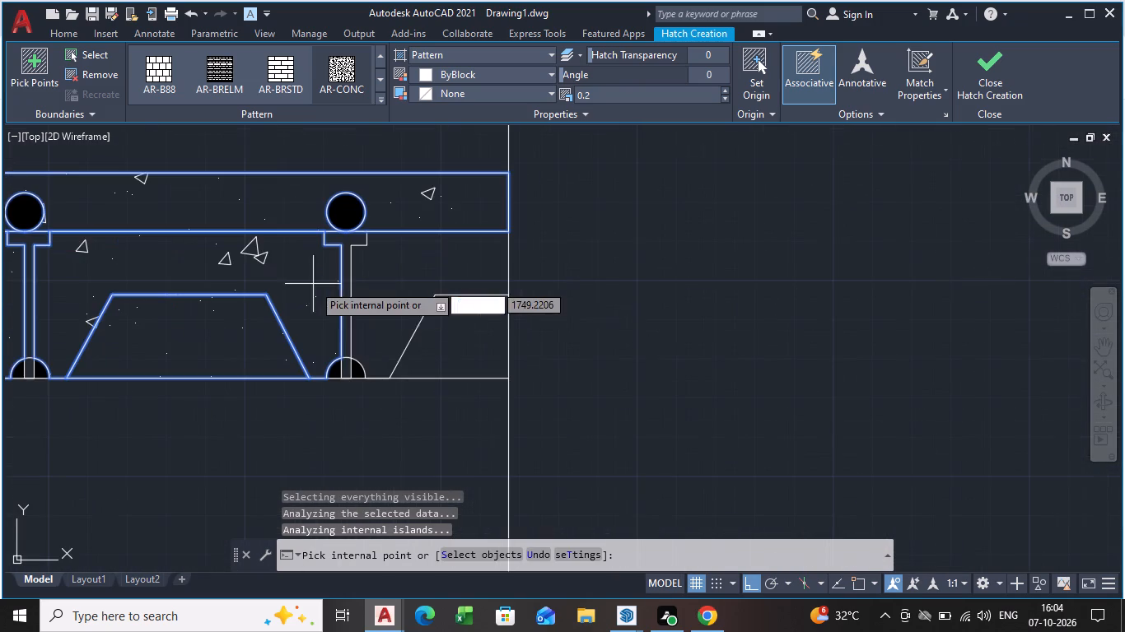
click(431, 294)
click(451, 351)
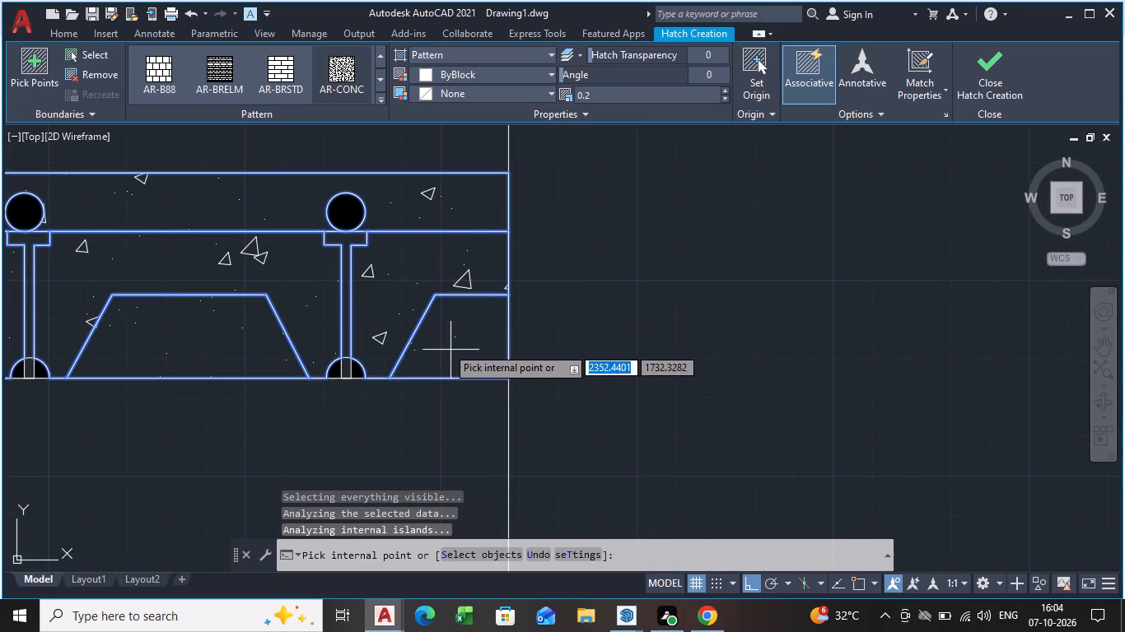
scroll(387, 325, down, 2)
scroll(273, 323, down, 2)
middle_drag(273, 323, 499, 323)
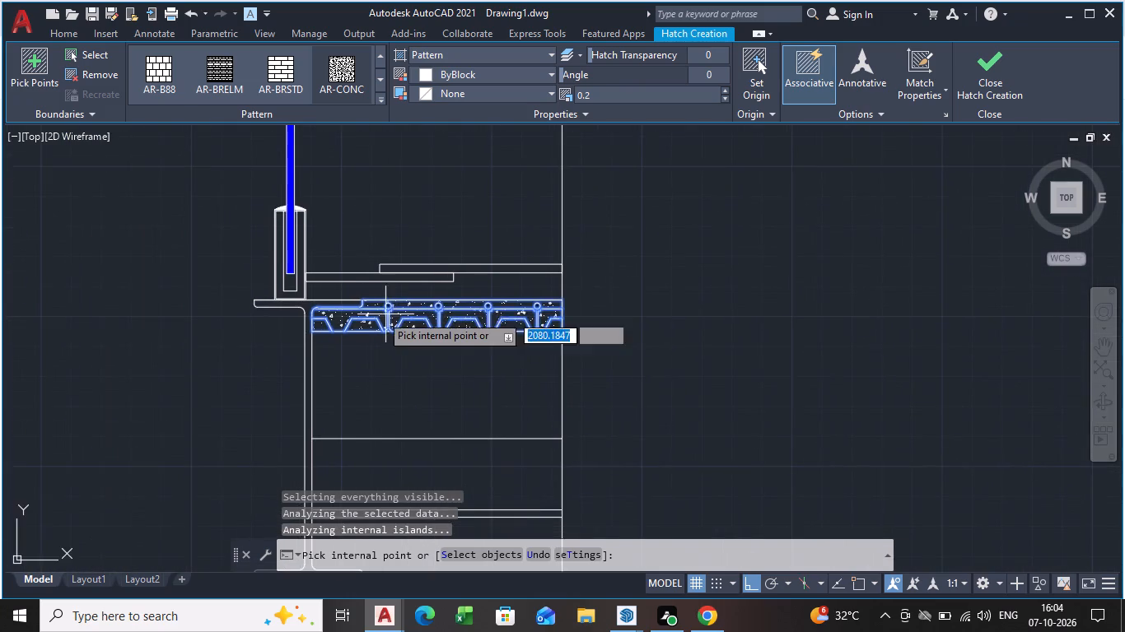
scroll(357, 314, up, 3)
click(993, 76)
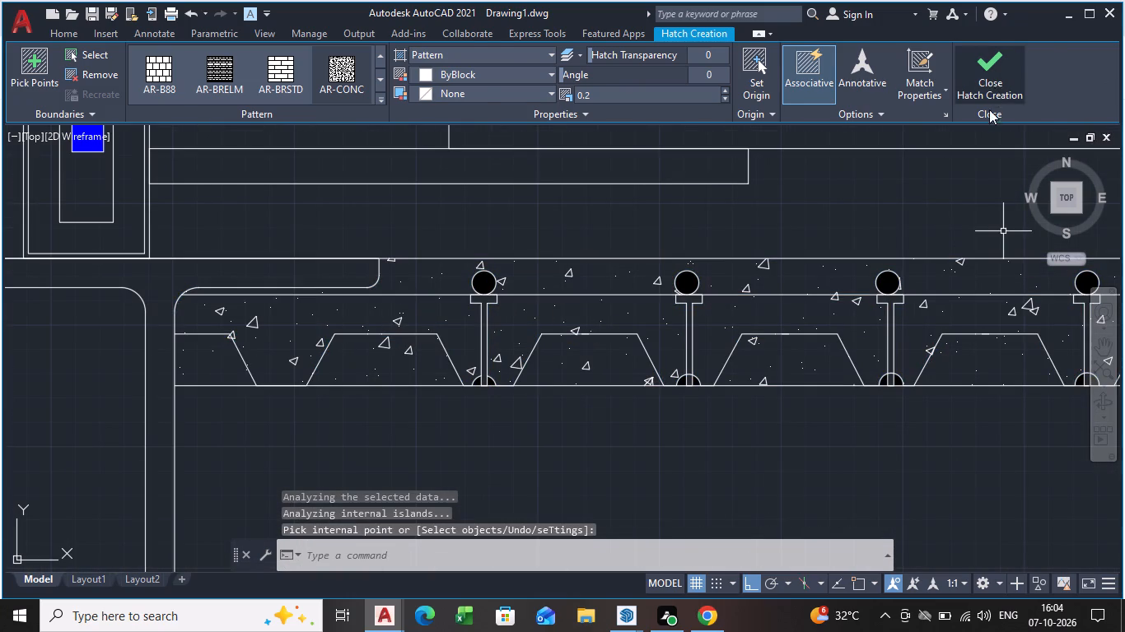
Examine the concrete-hatched deck slab and the filled half-circles at the stud bases.
scroll(755, 310, down, 2)
middle_drag(752, 332, 732, 323)
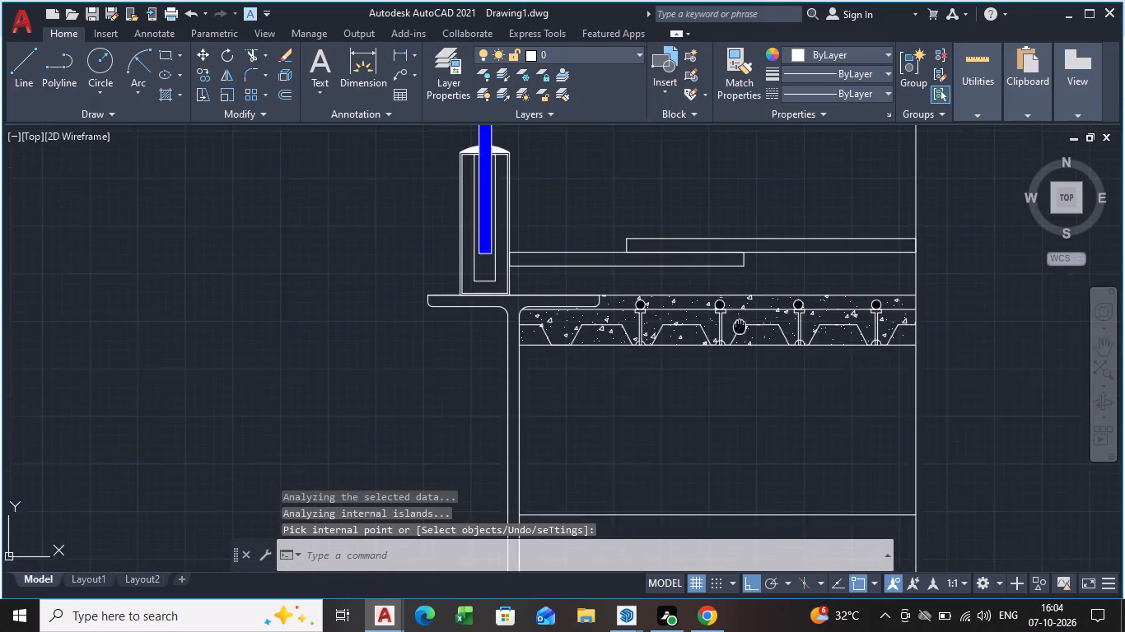
middle_drag(732, 323, 510, 260)
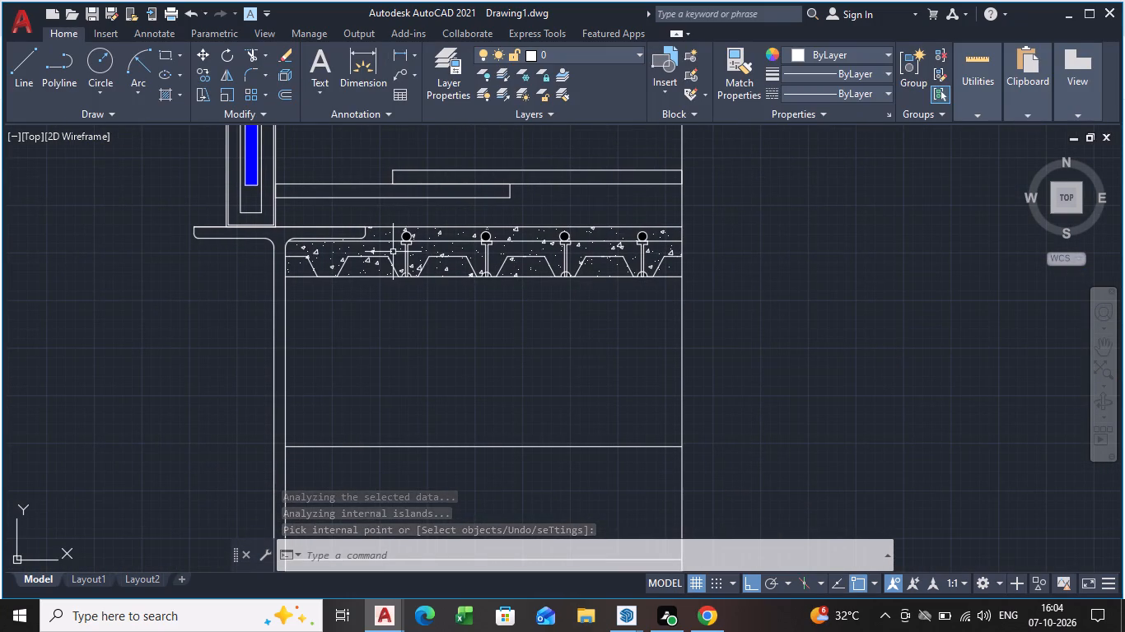
middle_drag(515, 272, 508, 295)
scroll(515, 275, down, 1)
scroll(470, 294, up, 4)
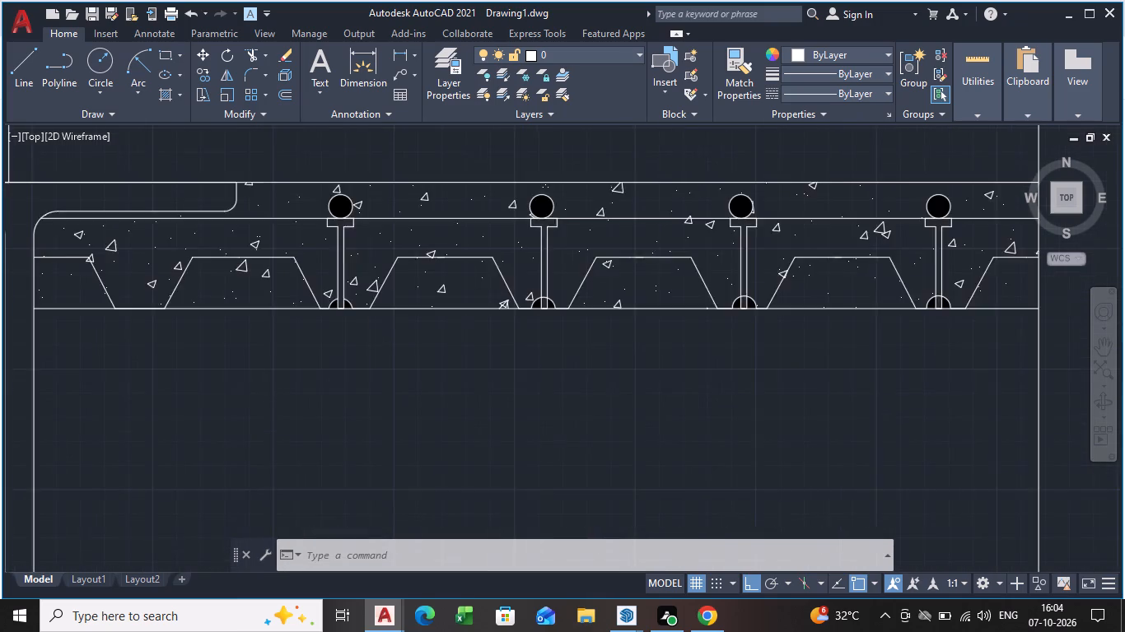
scroll(632, 312, up, 3)
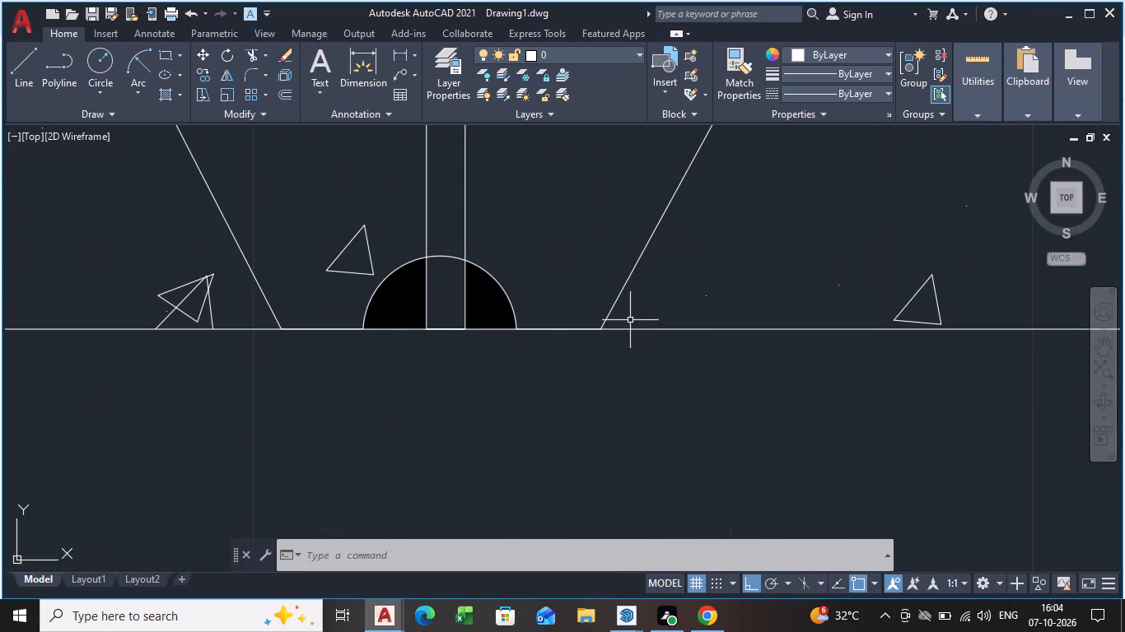
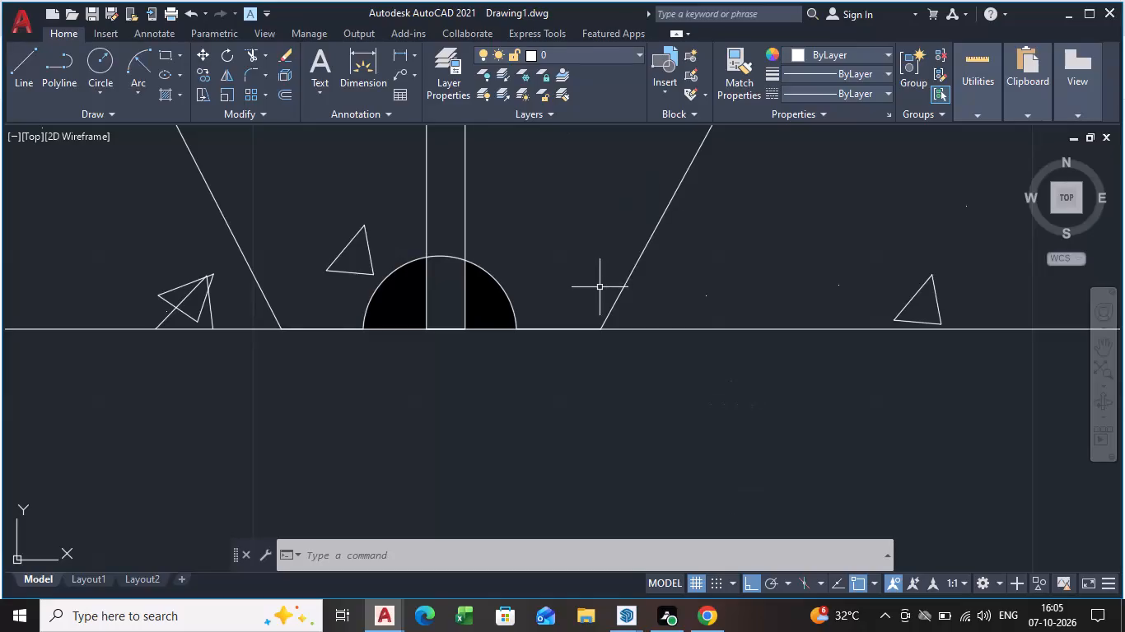
Examine the concrete-hatched deck slab, its stud bases and the stacked plates above it within the whole section.
scroll(588, 297, down, 9)
middle_drag(584, 361, 531, 358)
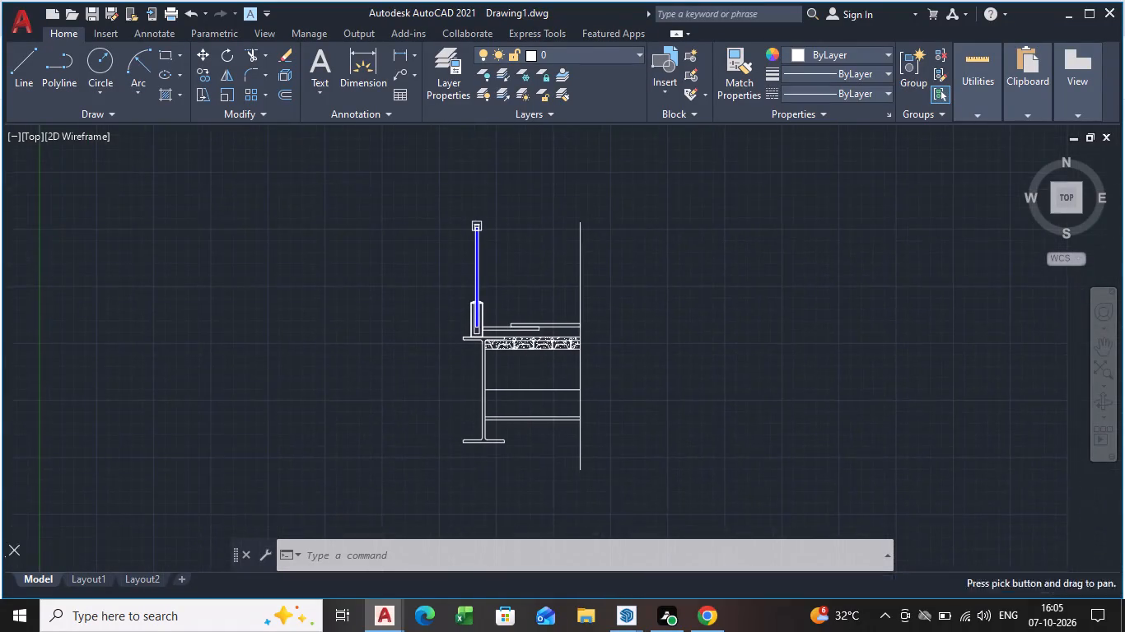
scroll(531, 357, up, 3)
middle_drag(526, 340, 518, 451)
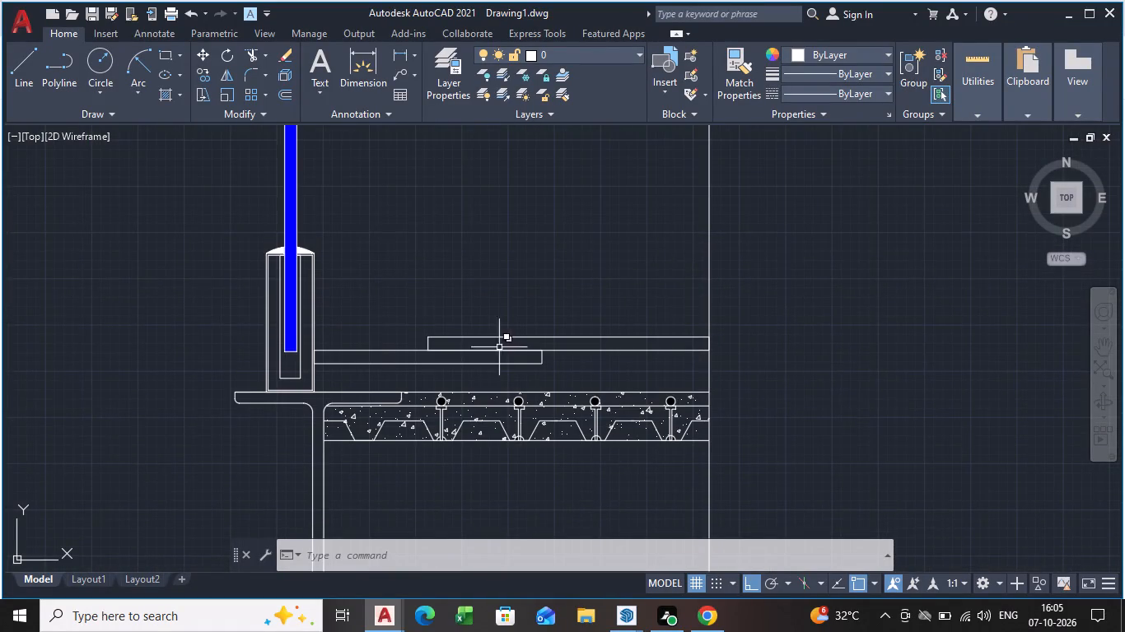
middle_drag(491, 355, 491, 389)
scroll(491, 355, down, 1)
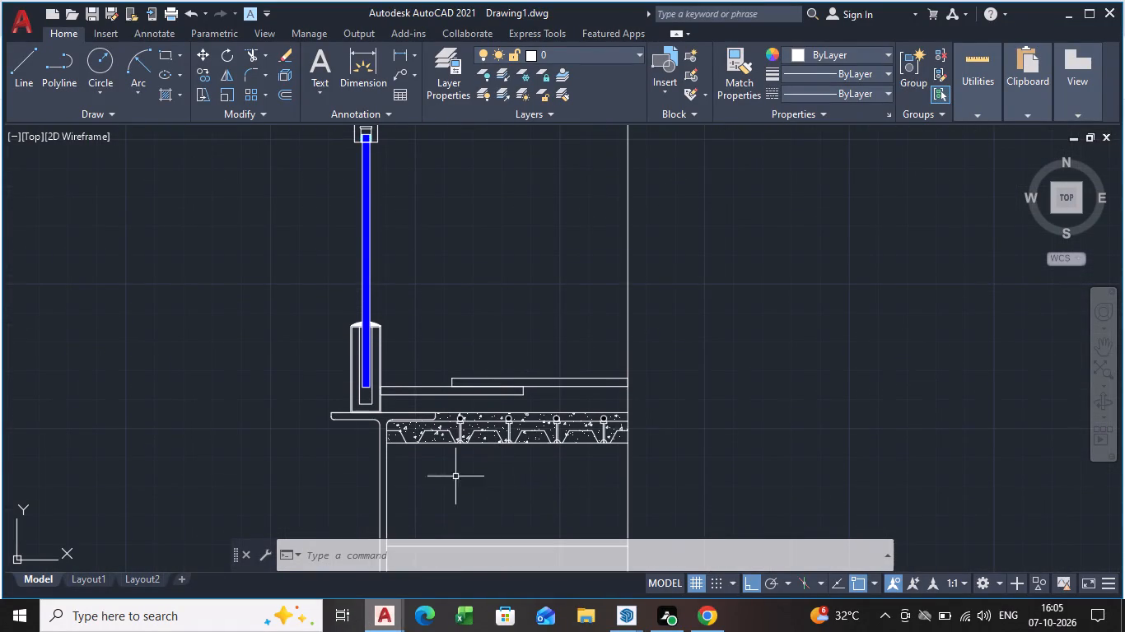
scroll(476, 477, up, 4)
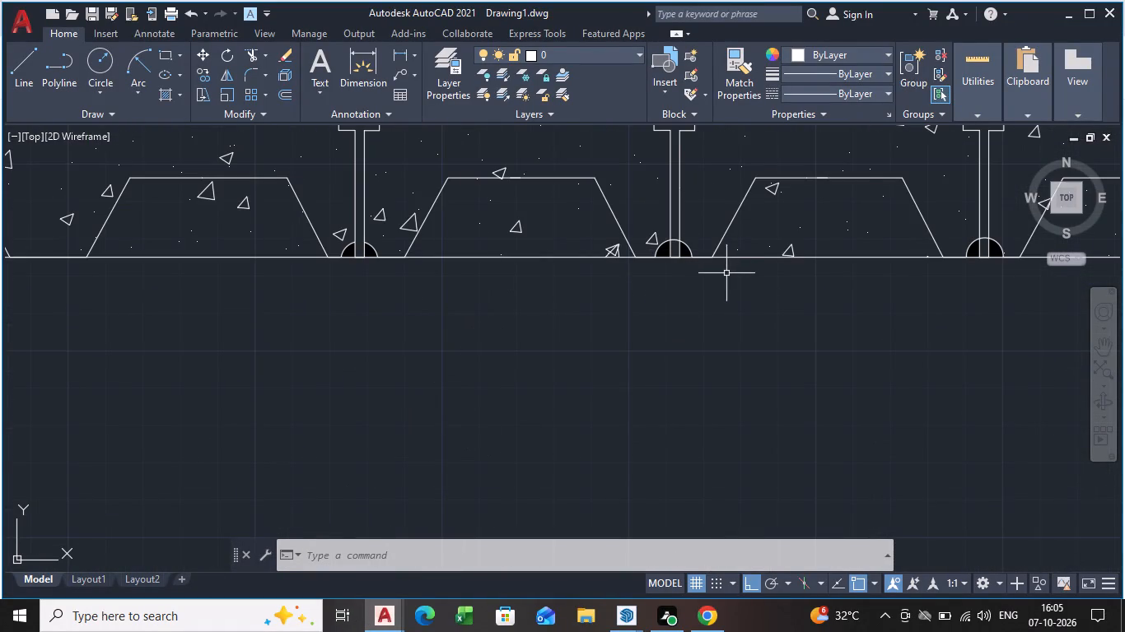
scroll(710, 276, down, 2)
middle_drag(708, 276, 450, 365)
scroll(515, 249, down, 2)
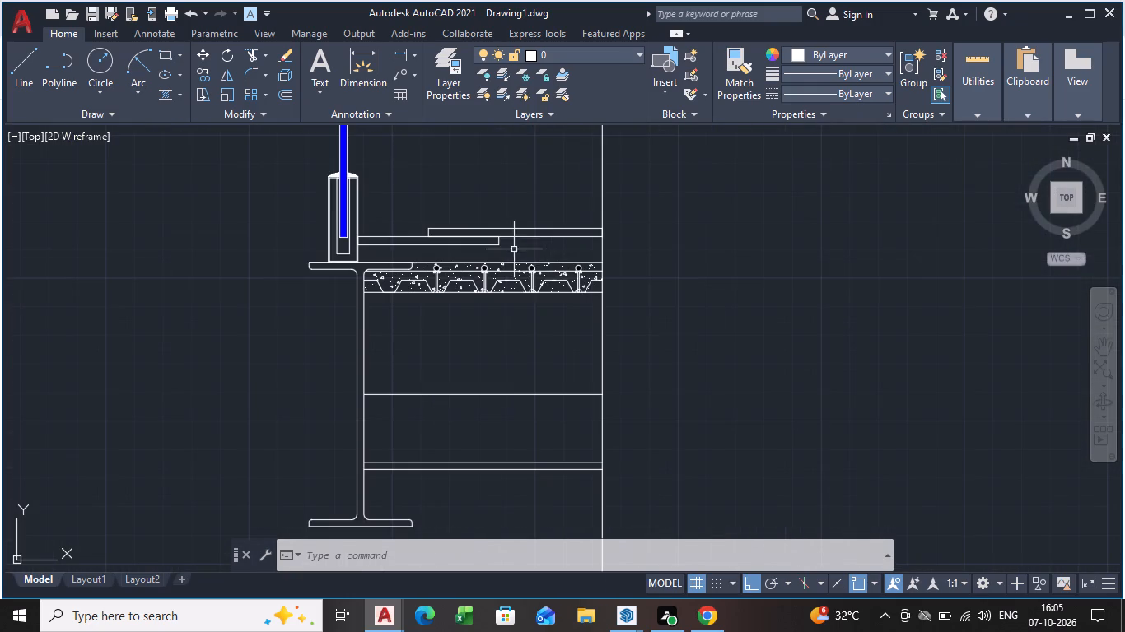
Hatch the lower and upper stacked plates above the deck slab with the ANSI31 pattern at scale 1.
key(h)
key(Return)
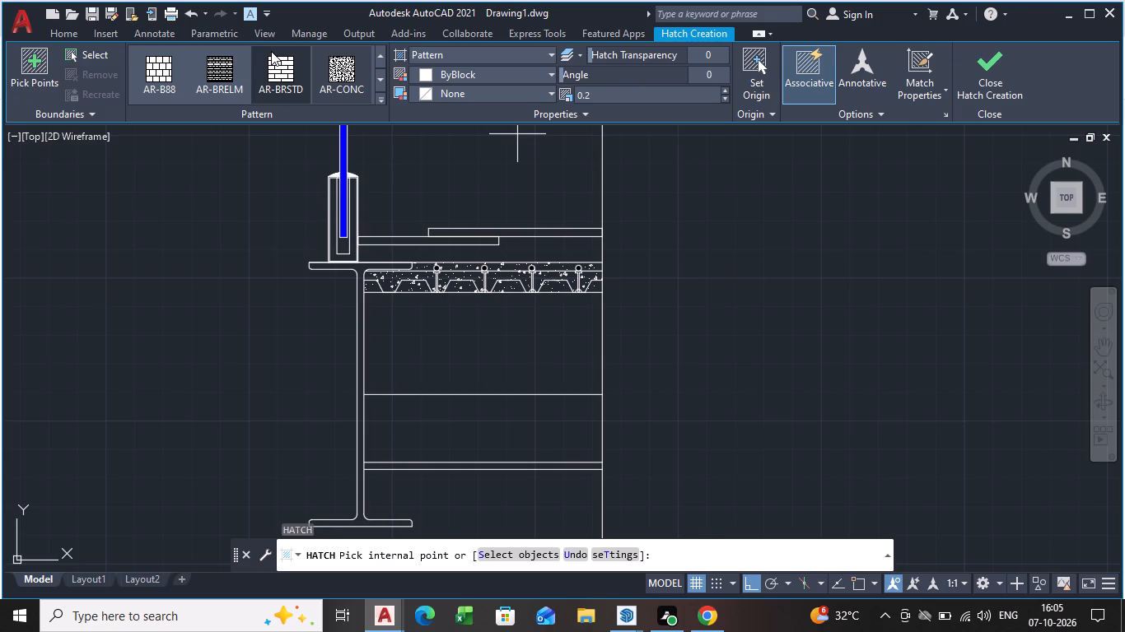
scroll(352, 67, up, 3)
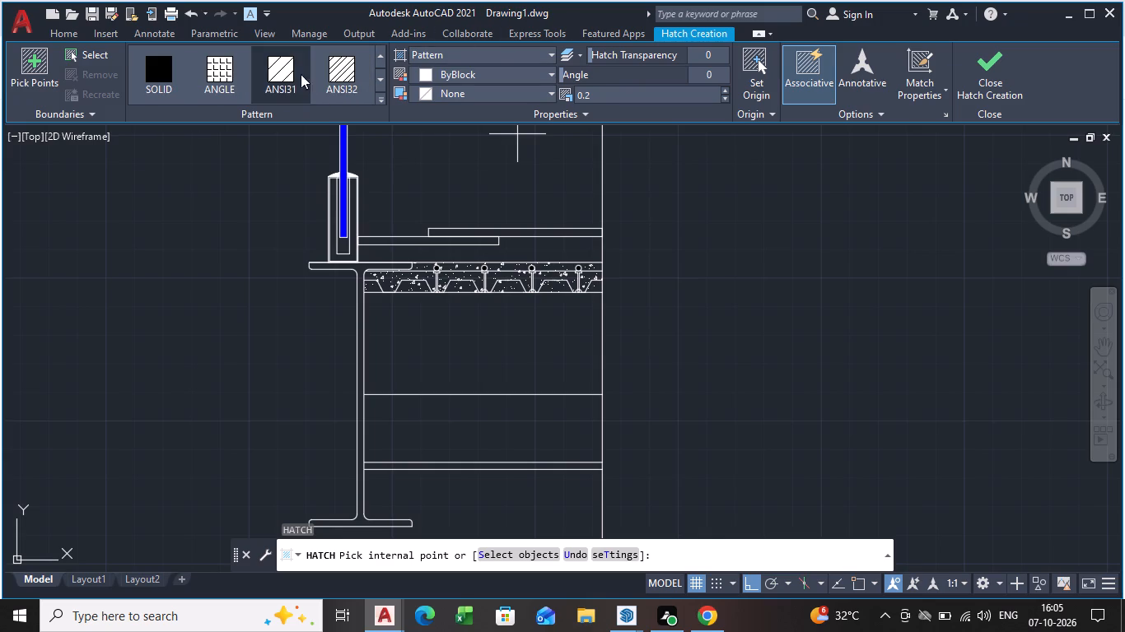
click(295, 72)
scroll(421, 230, up, 3)
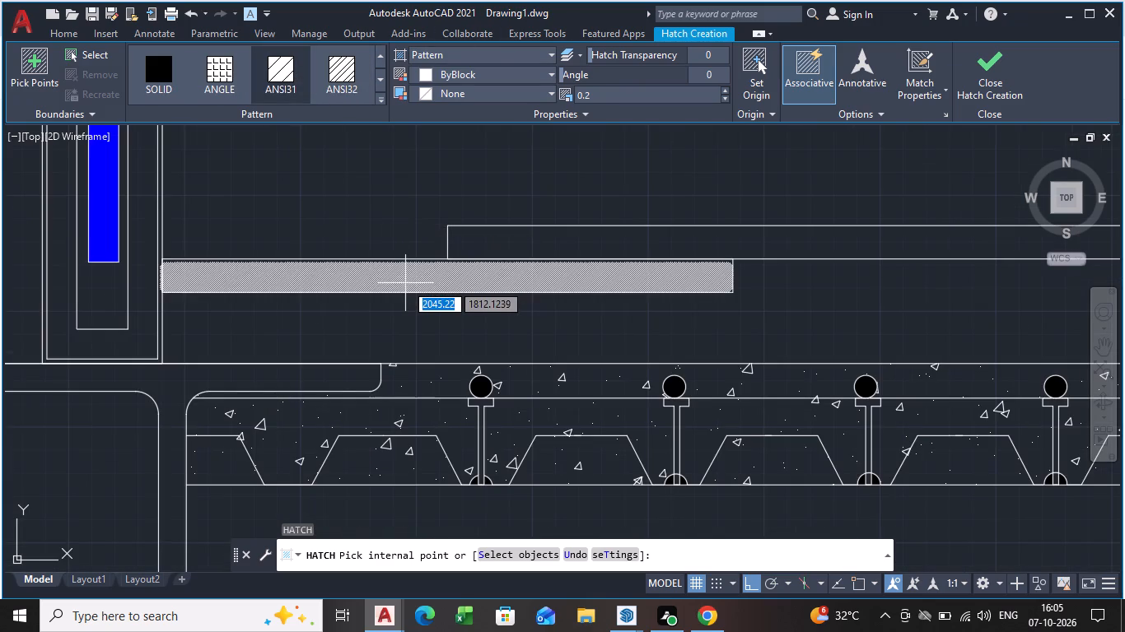
click(429, 275)
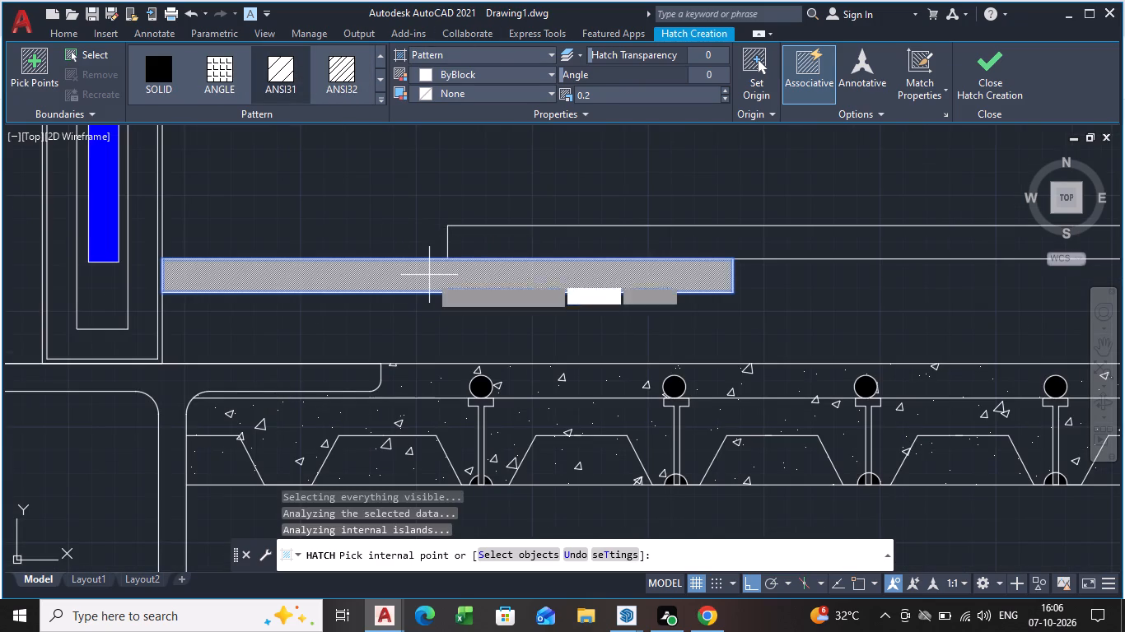
click(628, 94)
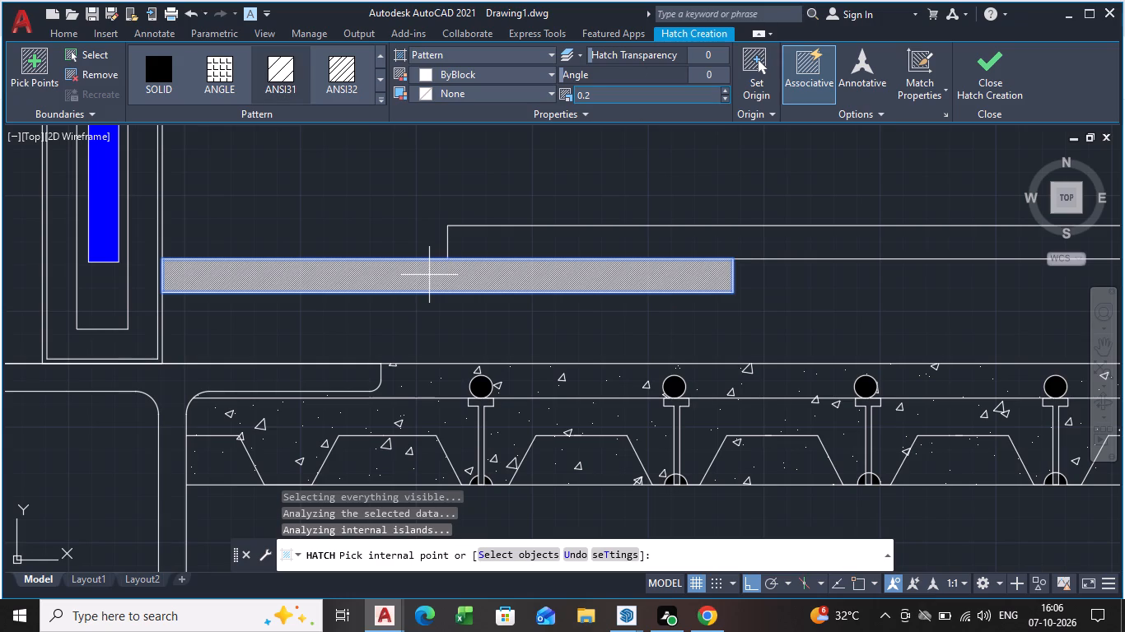
key(BackSpace)
key(BackSpace)
key(BackSpace)
key(1)
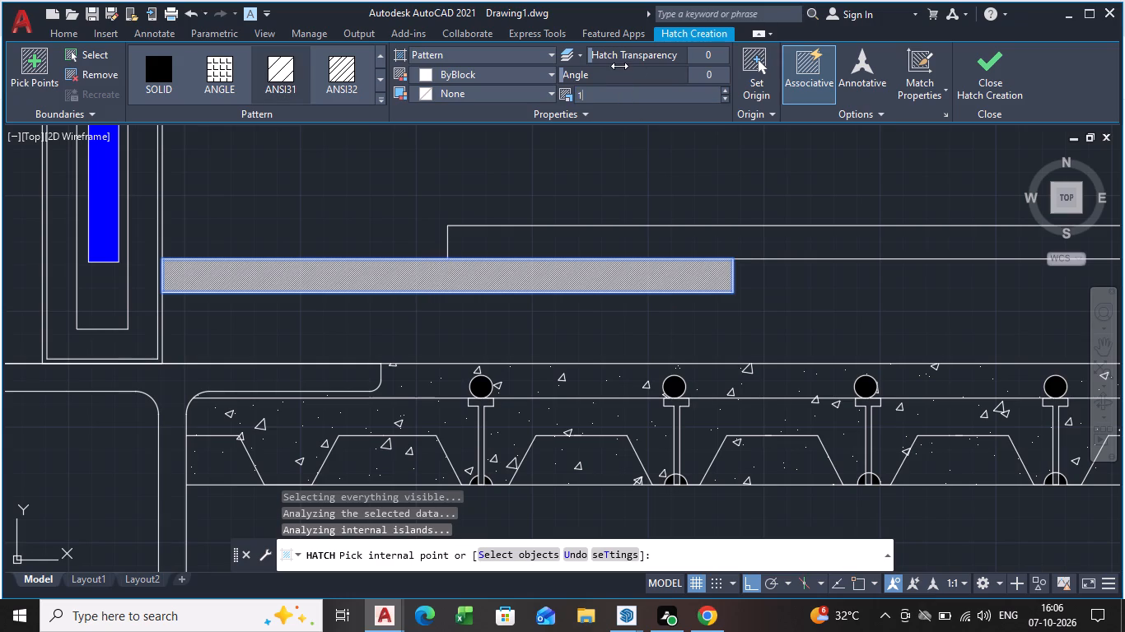
key(Return)
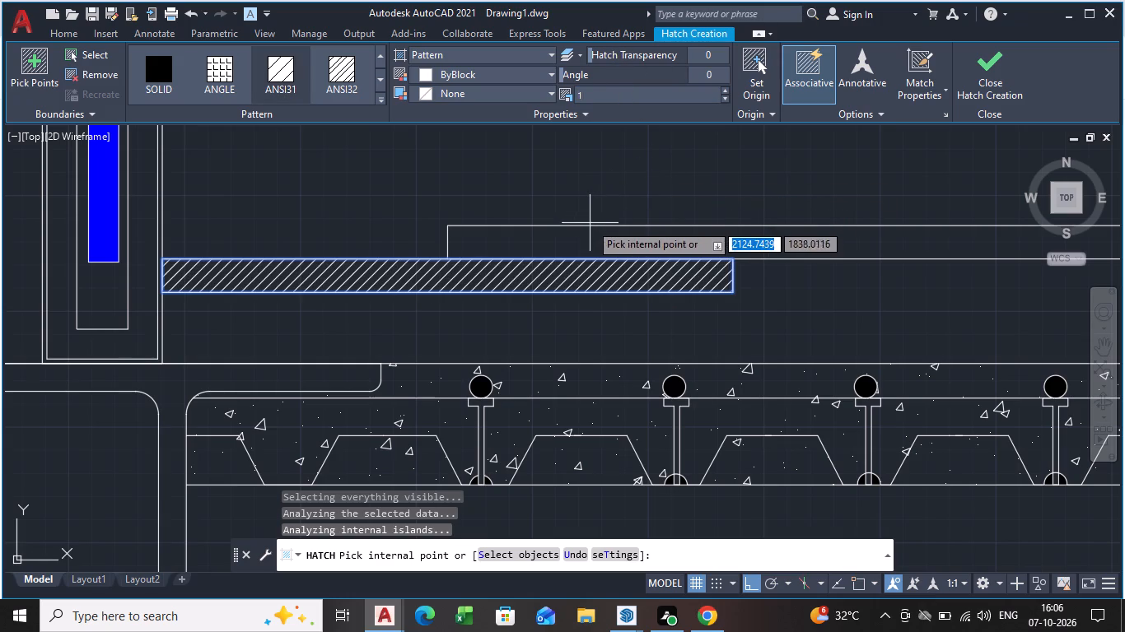
click(617, 230)
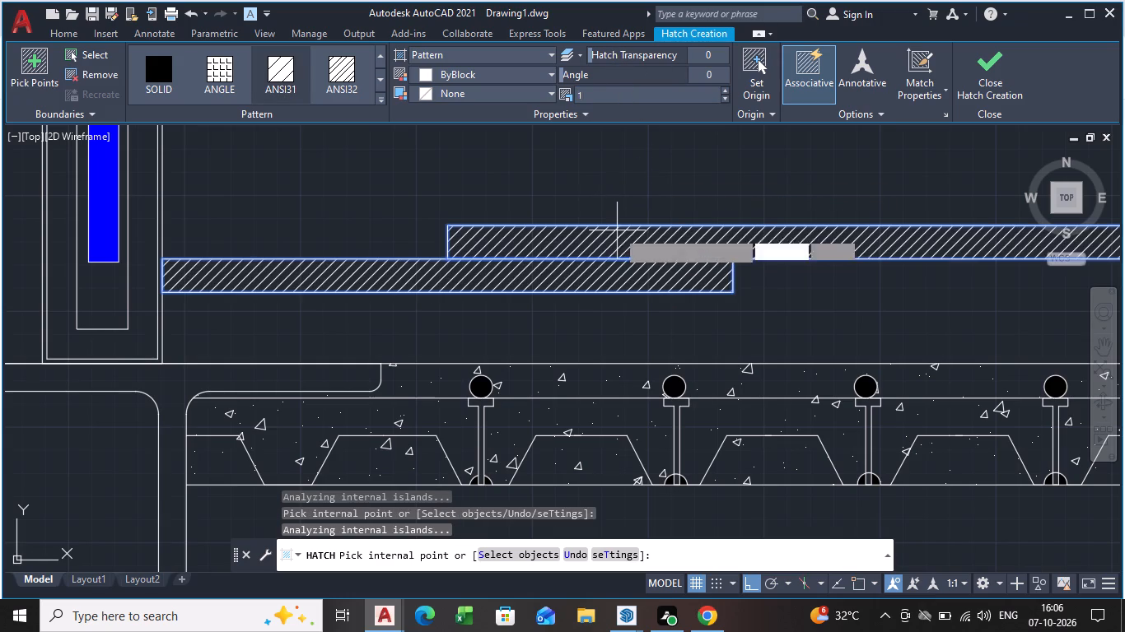
click(985, 72)
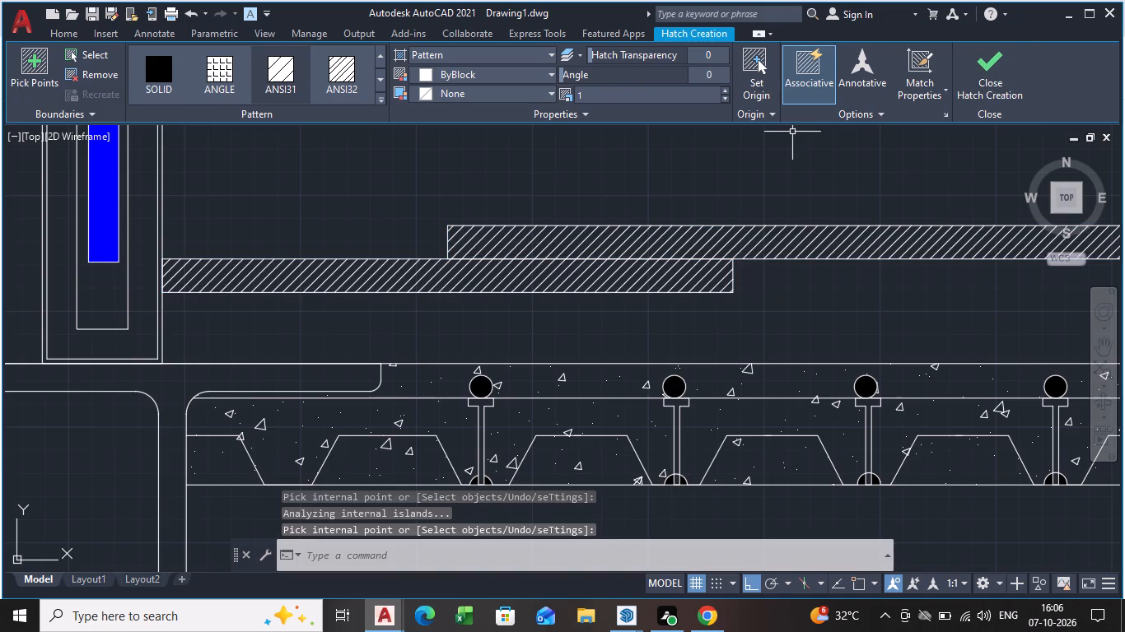
Examine the density of the plates' diagonal hatch against the rest of the I-beam section.
scroll(722, 312, down, 3)
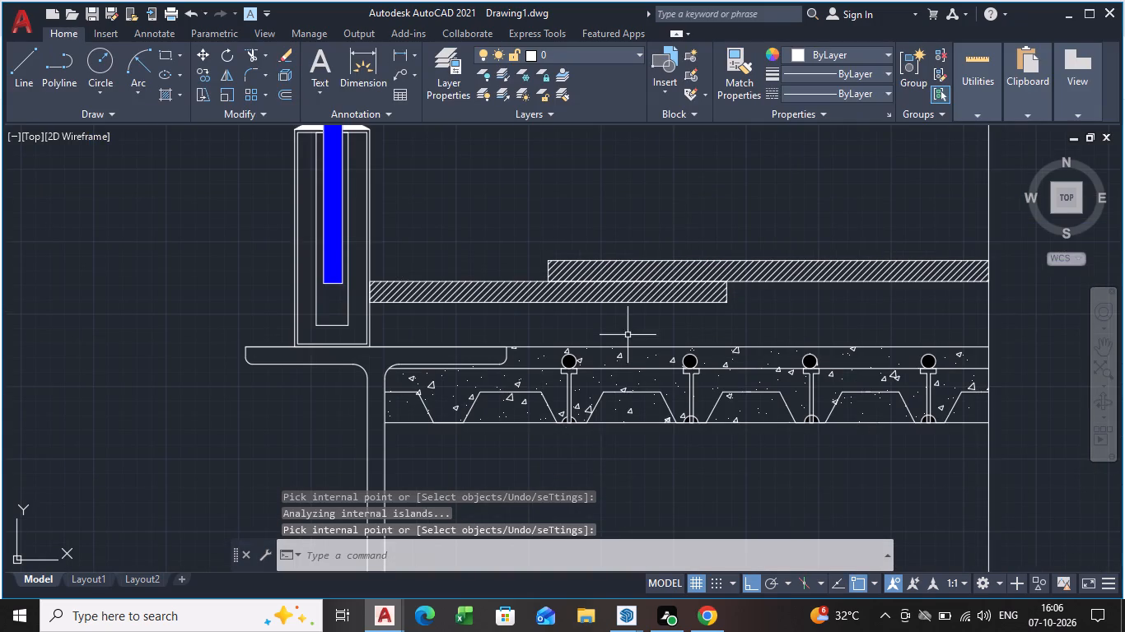
scroll(627, 328, up, 3)
scroll(603, 258, down, 4)
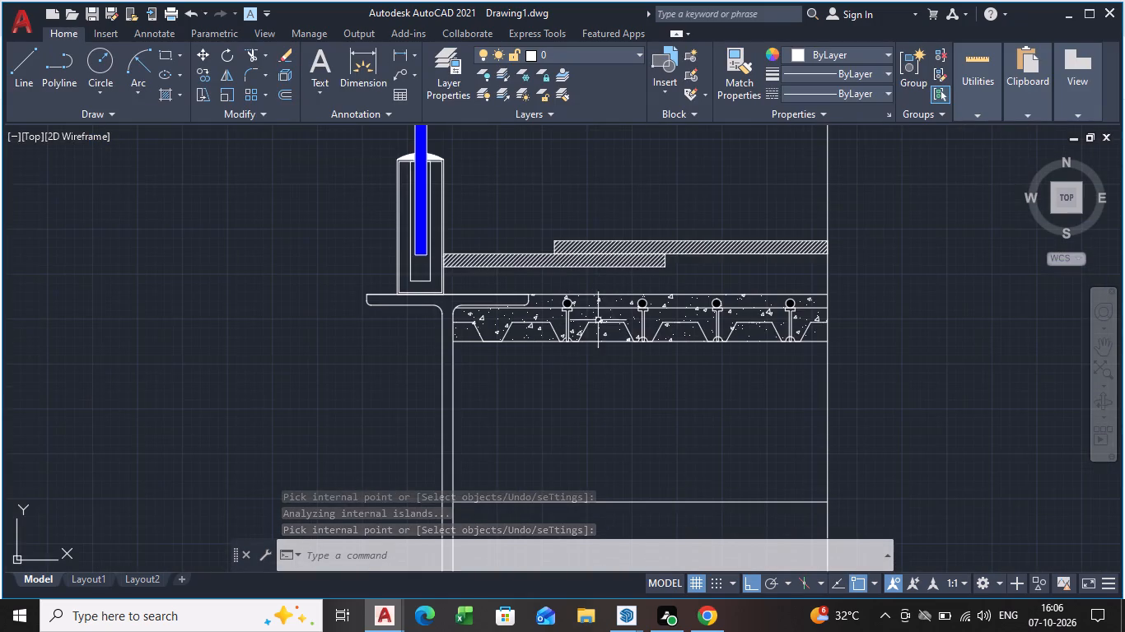
middle_drag(613, 351, 534, 304)
scroll(532, 297, down, 2)
middle_drag(547, 403, 526, 405)
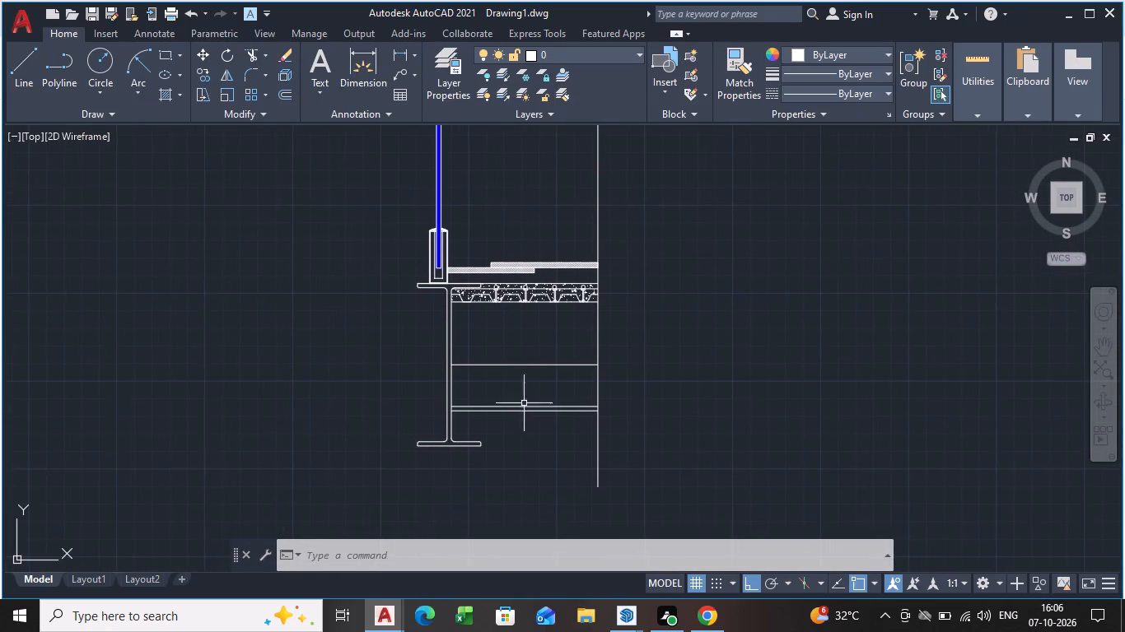
scroll(506, 356, up, 2)
middle_drag(516, 328, 531, 459)
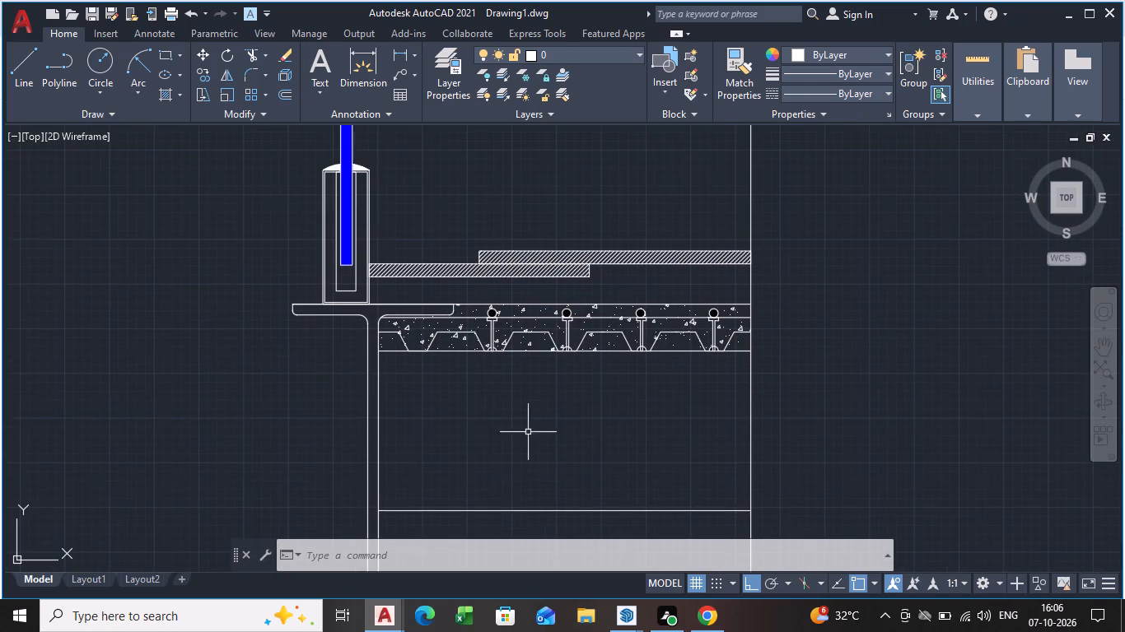
Set the scale of the stacked plates' ANSI31 hatch to 4.
scroll(545, 241, up, 4)
click(528, 354)
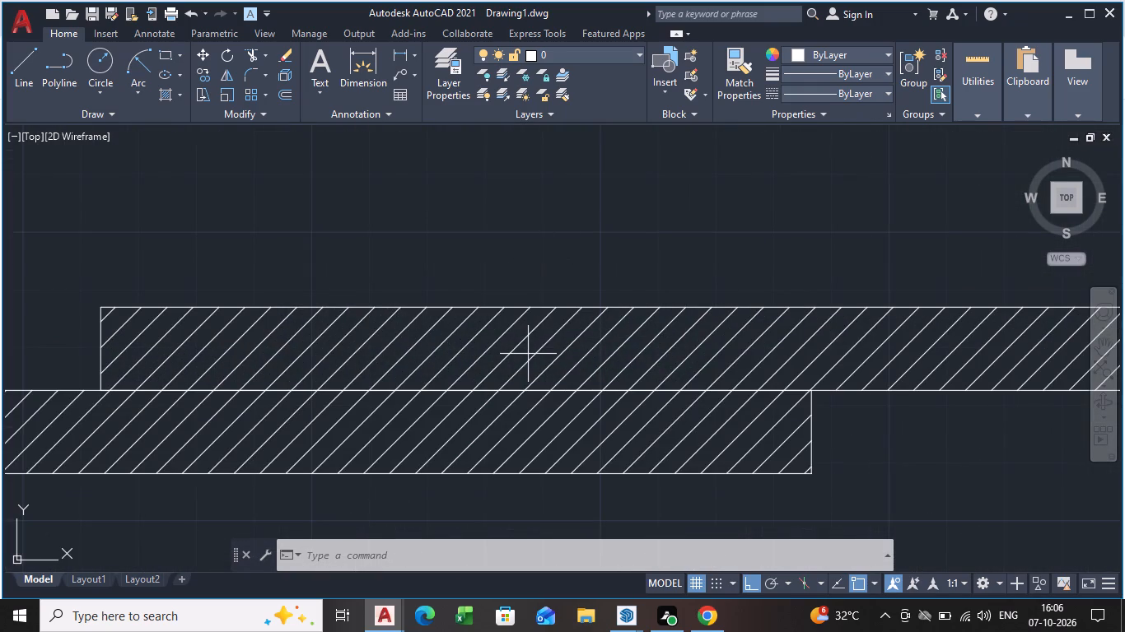
click(530, 379)
click(534, 346)
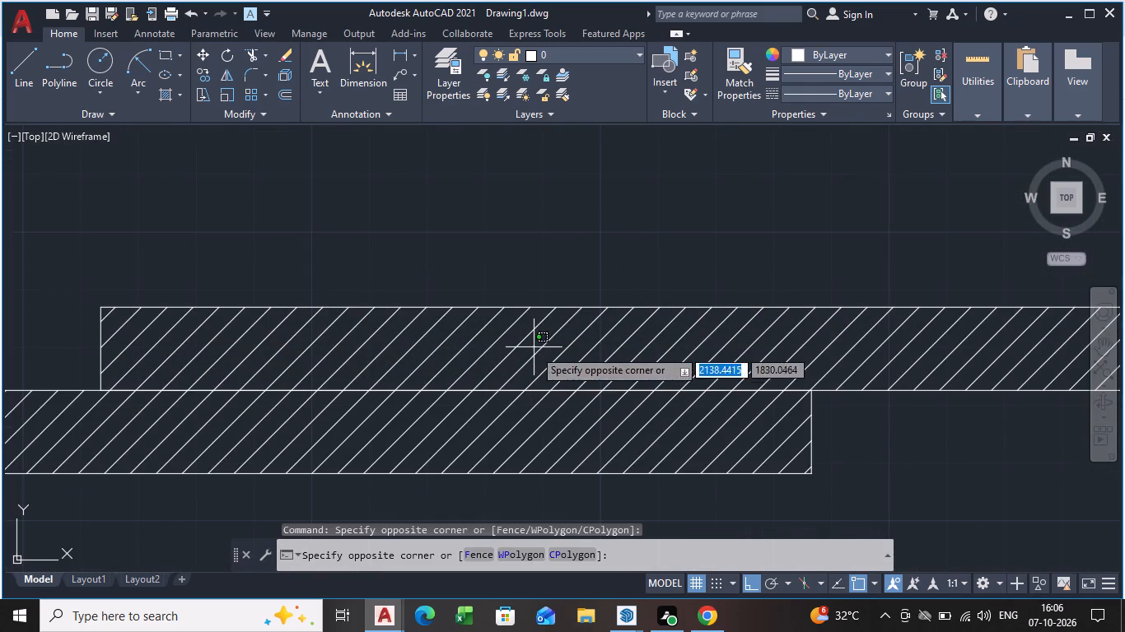
click(538, 359)
click(539, 351)
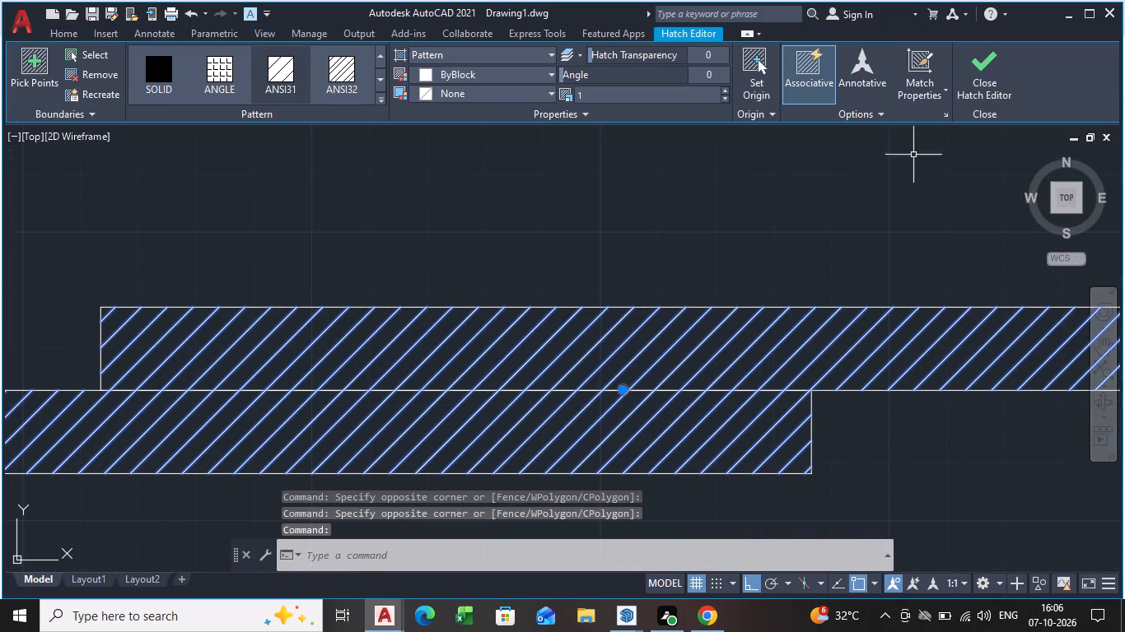
click(630, 97)
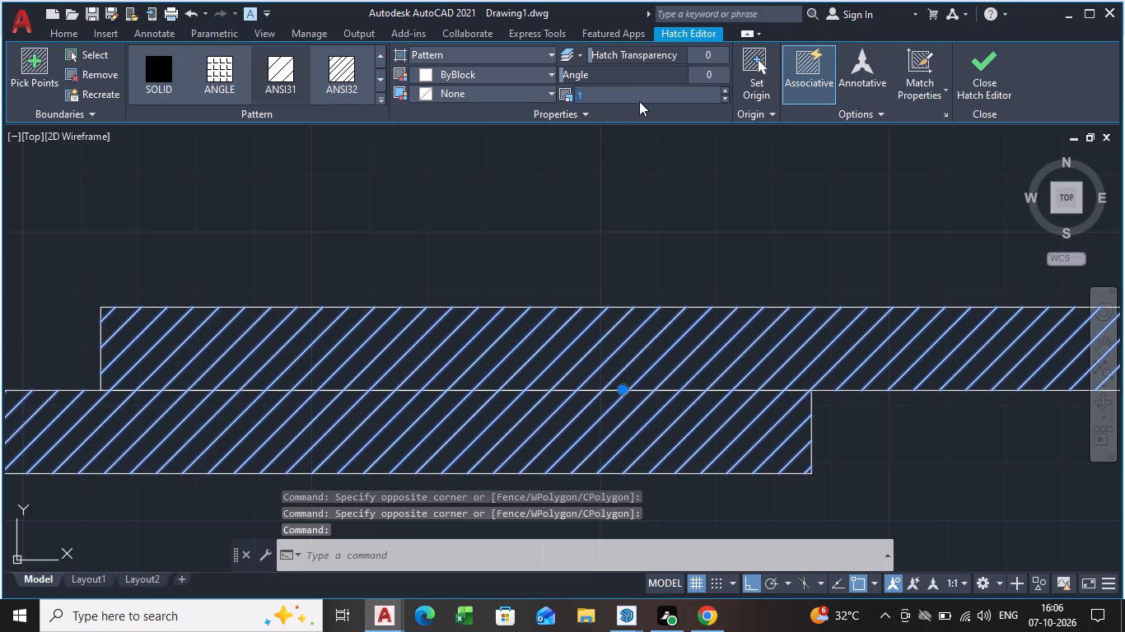
key(BackSpace)
key(4)
key(Return)
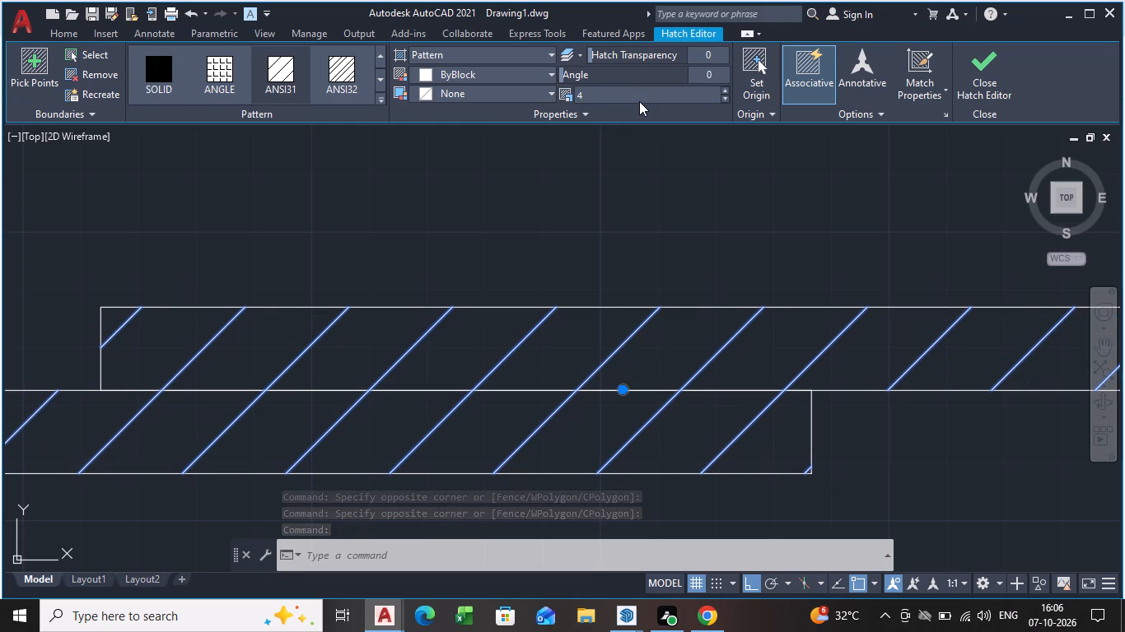
click(1002, 67)
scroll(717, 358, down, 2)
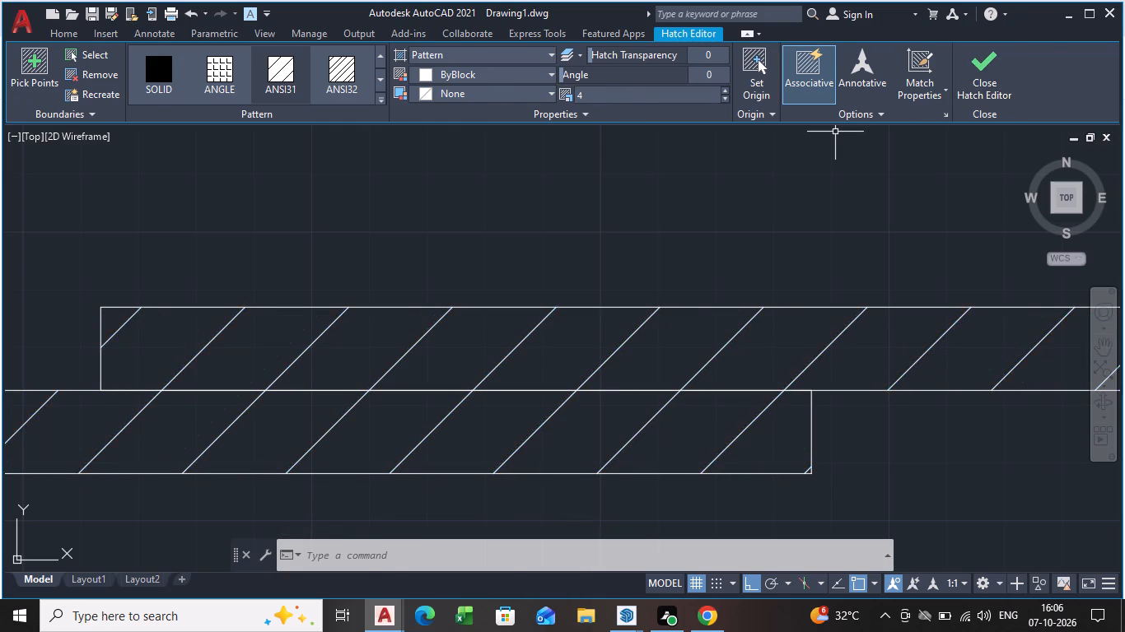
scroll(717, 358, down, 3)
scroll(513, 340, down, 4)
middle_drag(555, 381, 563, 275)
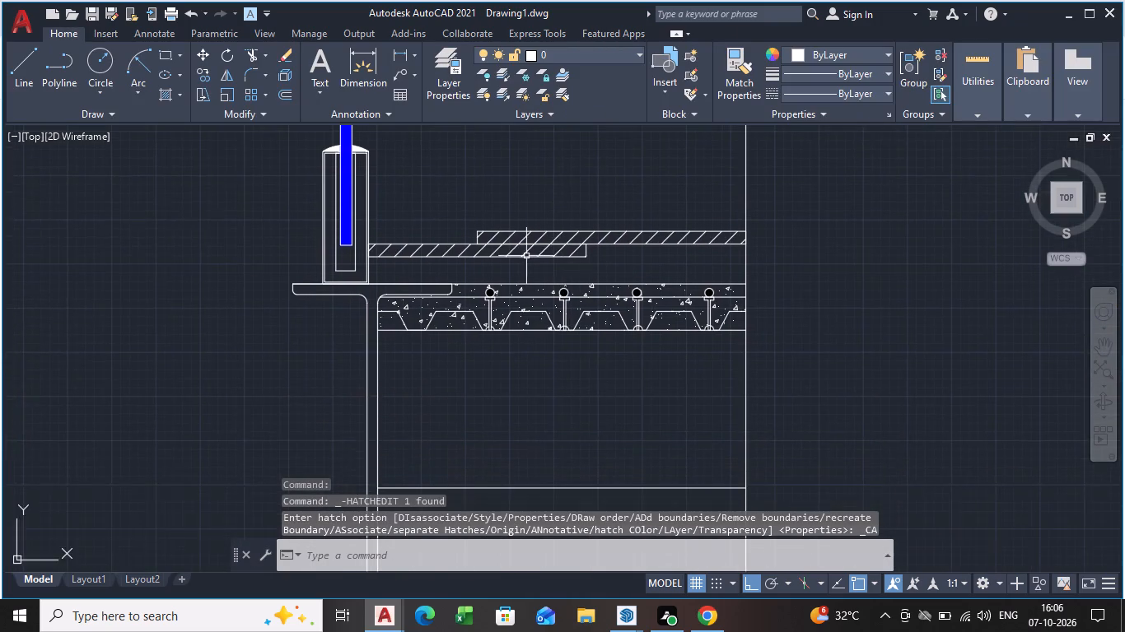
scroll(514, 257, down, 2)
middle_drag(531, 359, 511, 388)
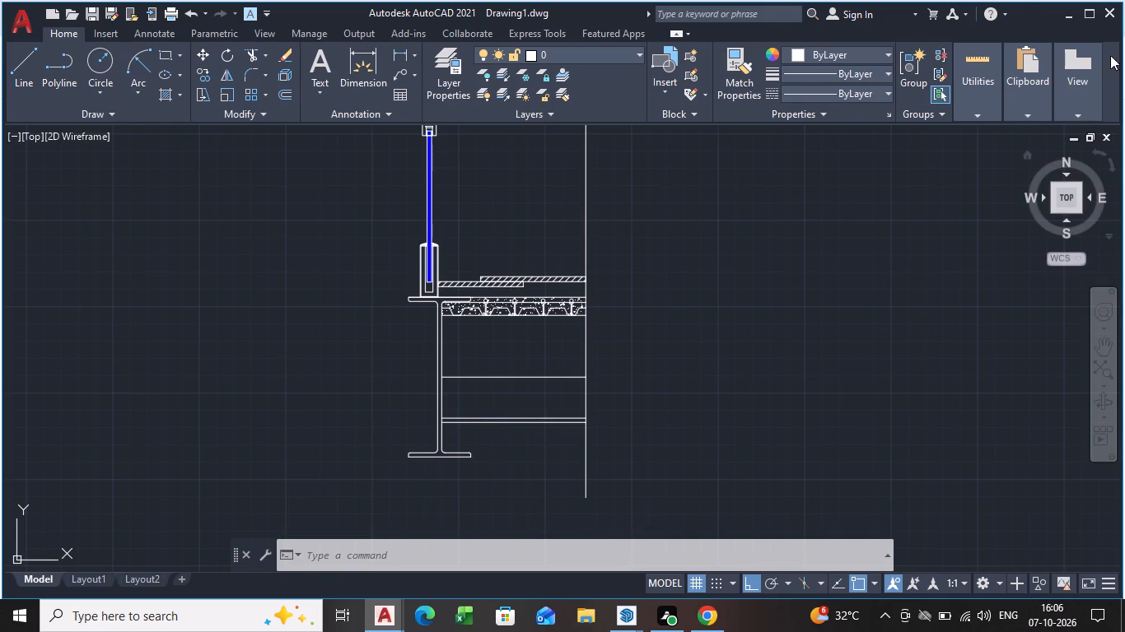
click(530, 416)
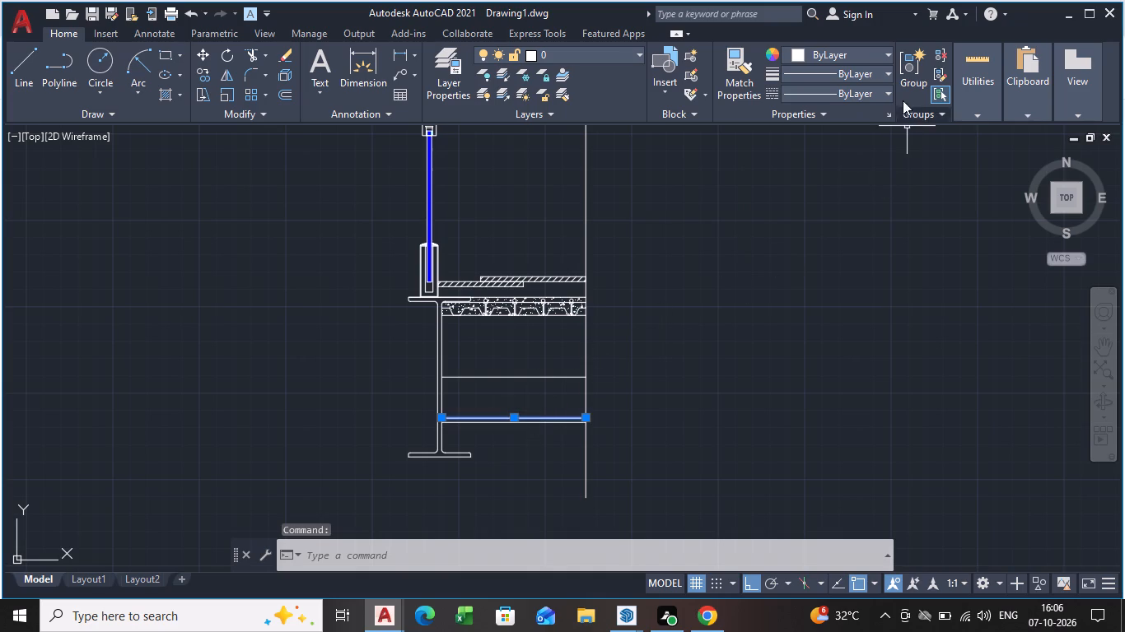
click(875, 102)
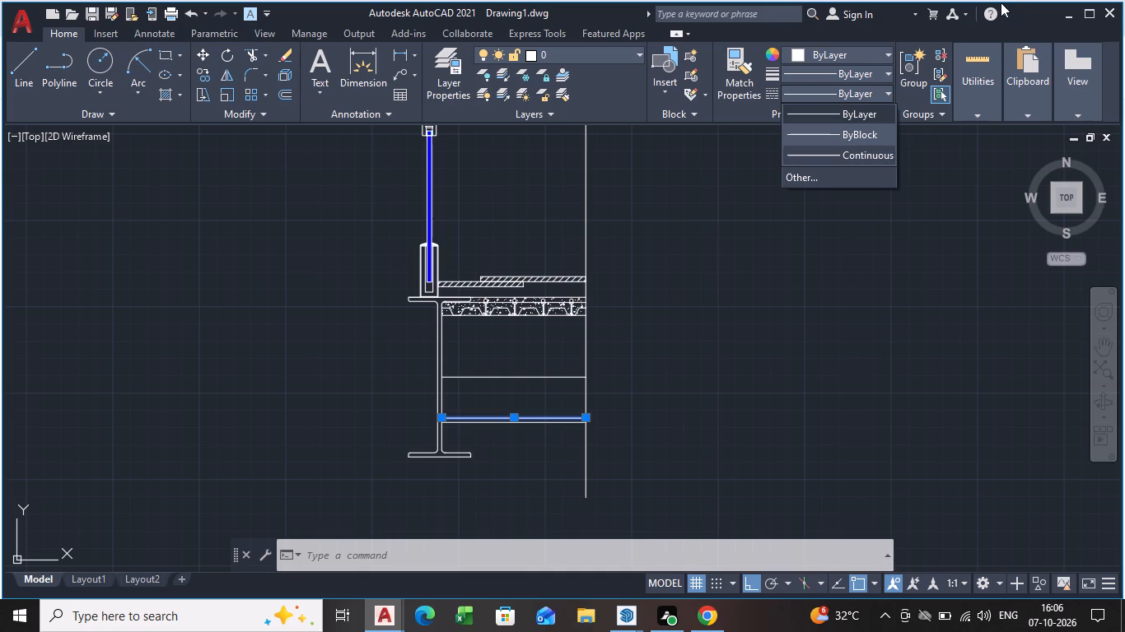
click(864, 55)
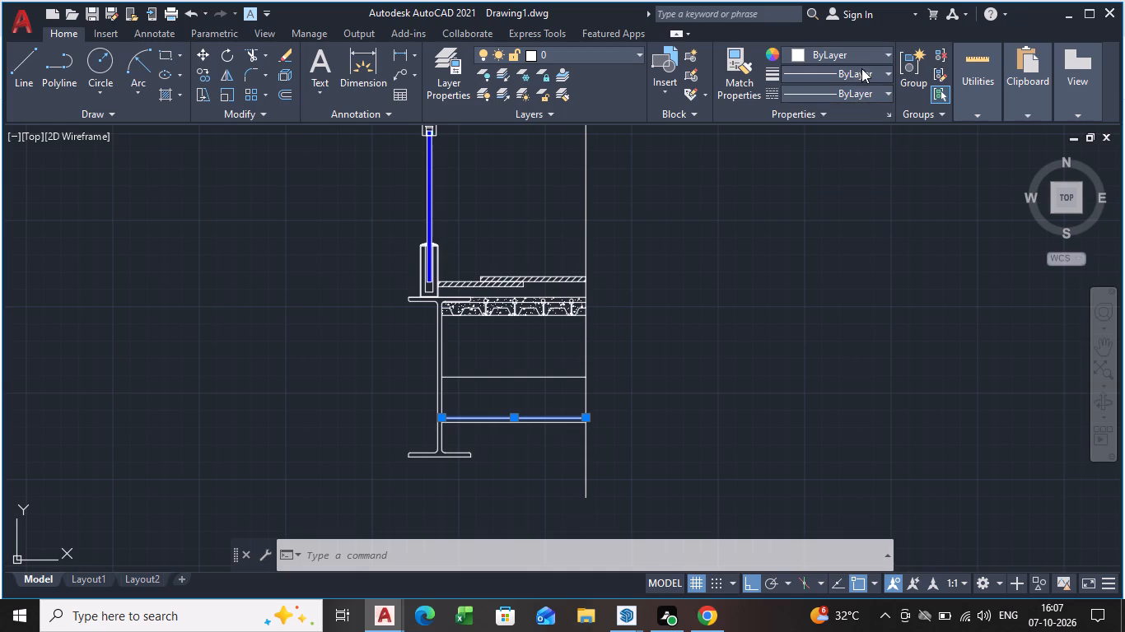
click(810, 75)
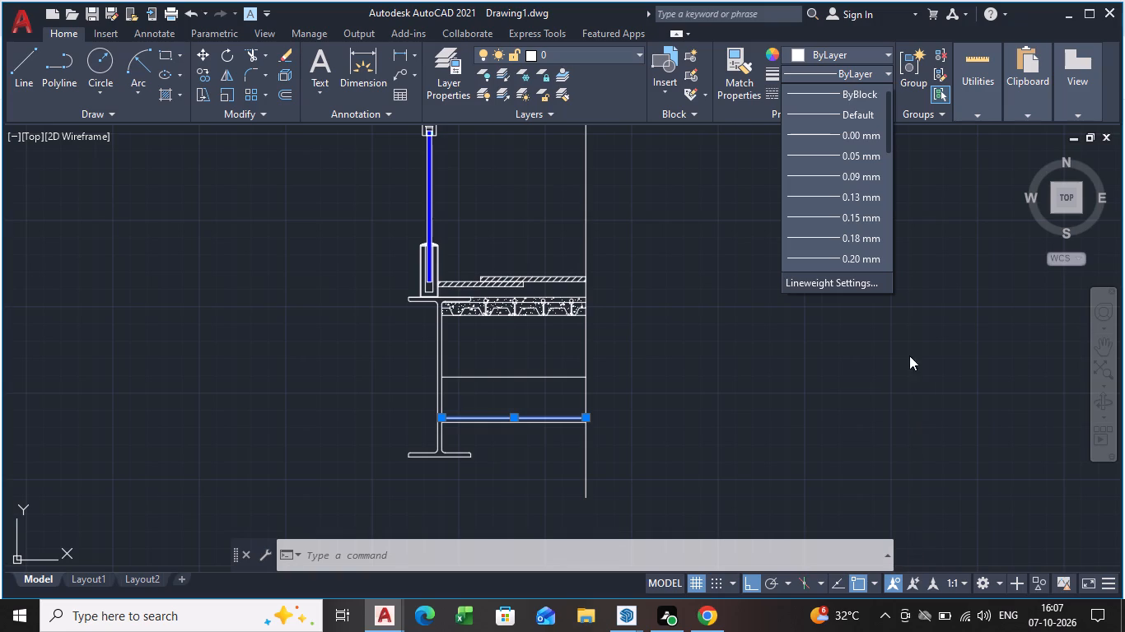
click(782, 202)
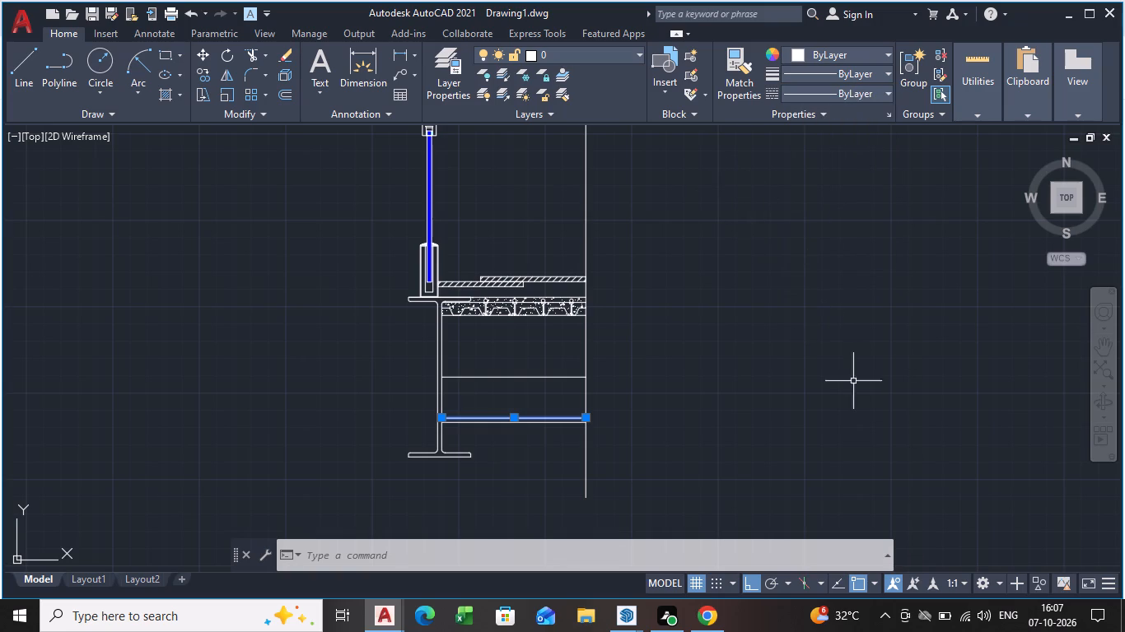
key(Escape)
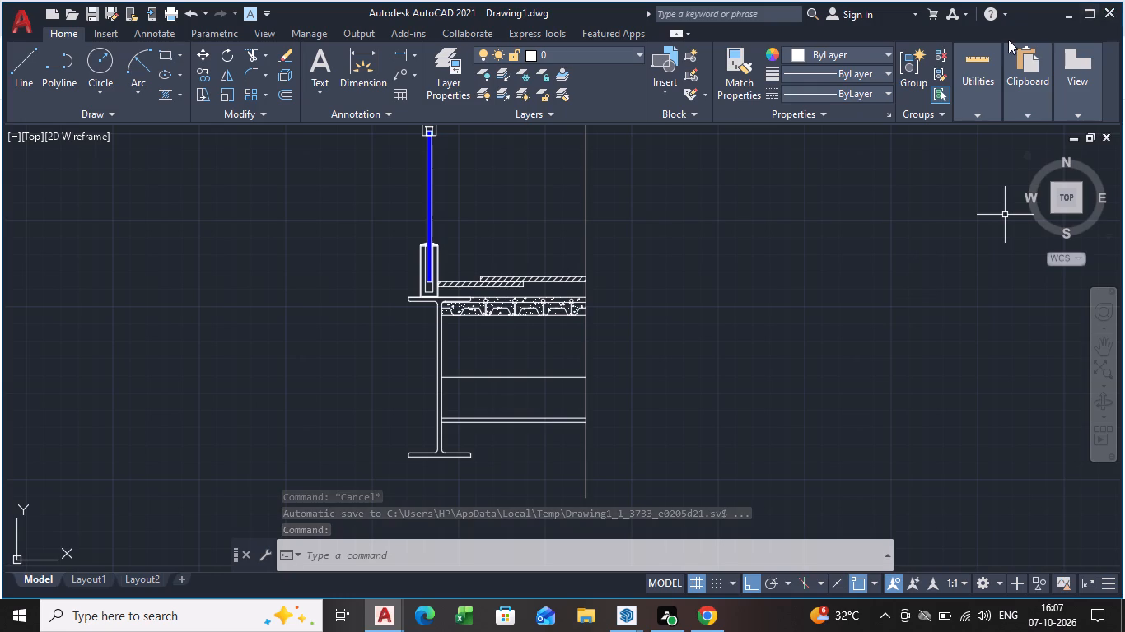
Set the current object colour to red 205,32,39 with nothing selected.
click(857, 61)
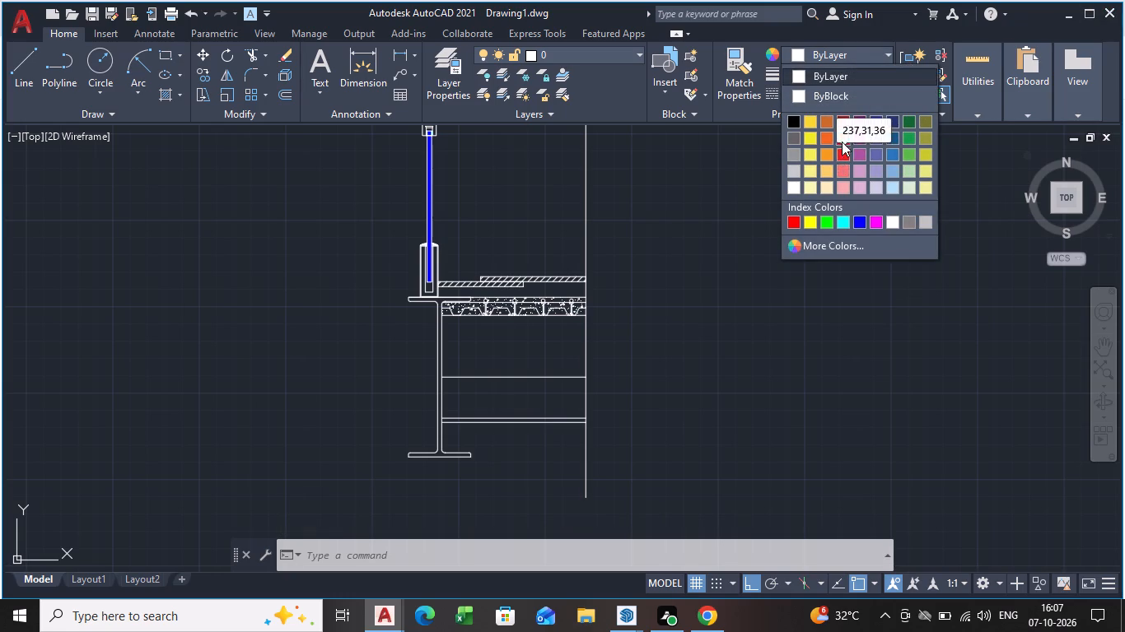
click(842, 142)
Colour the two closely spaced lower horizontal lines beside the I-beam web index Red.
scroll(534, 408, up, 3)
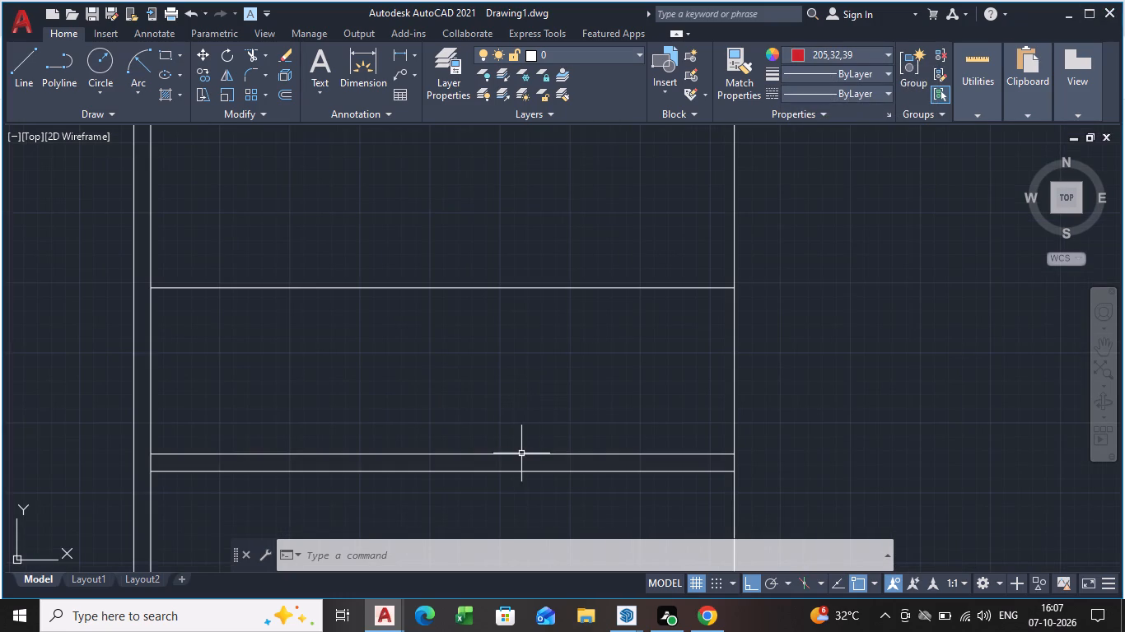
click(521, 453)
click(884, 55)
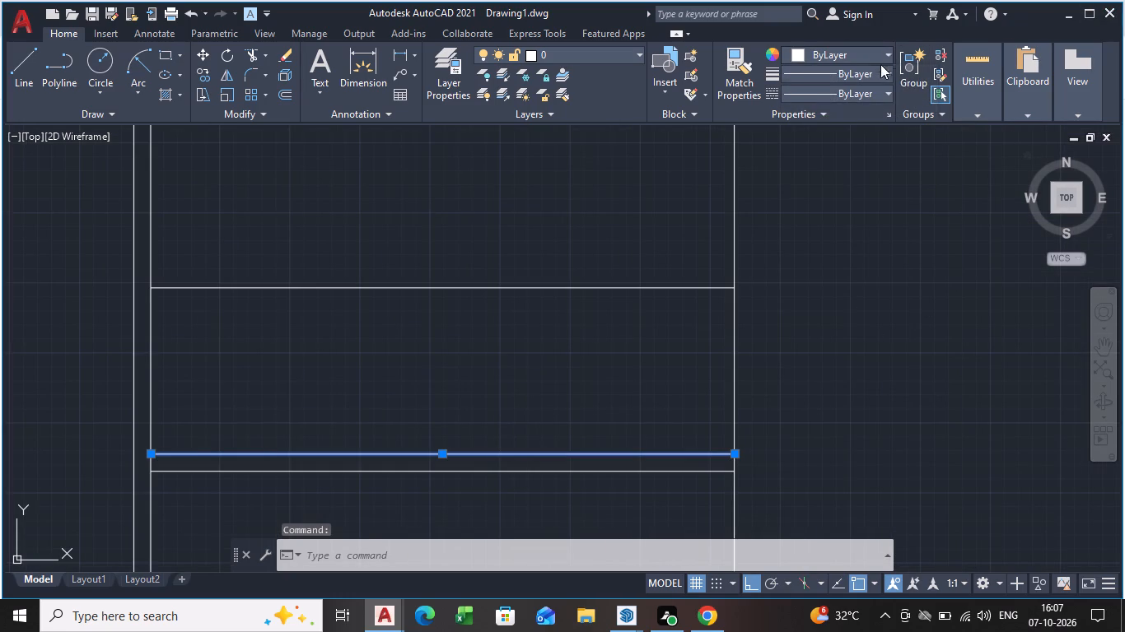
click(795, 221)
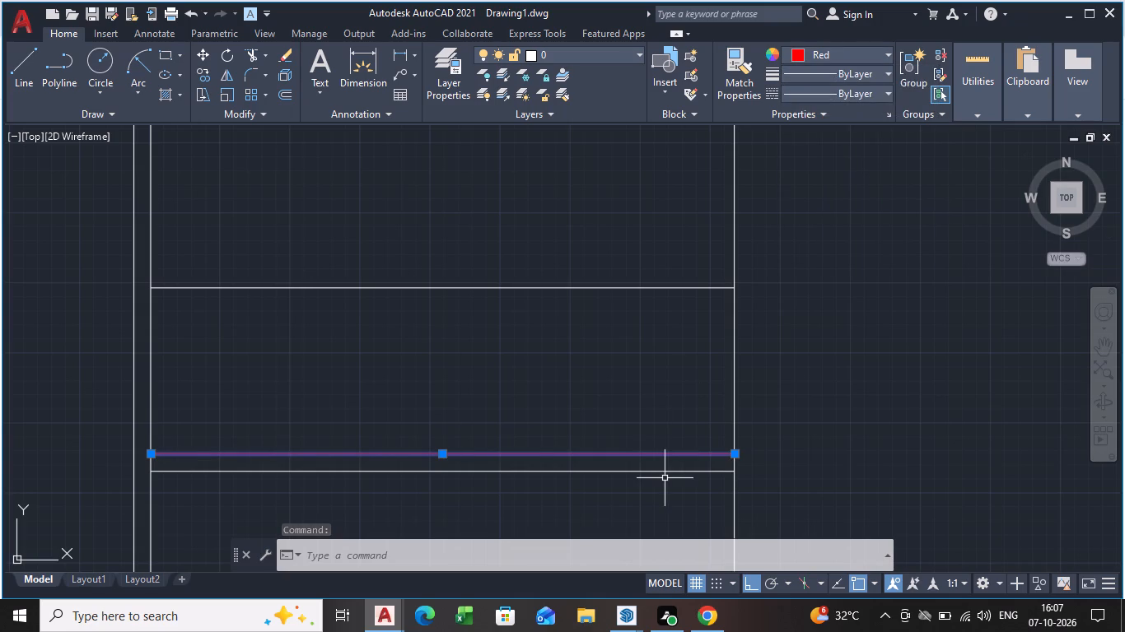
click(670, 472)
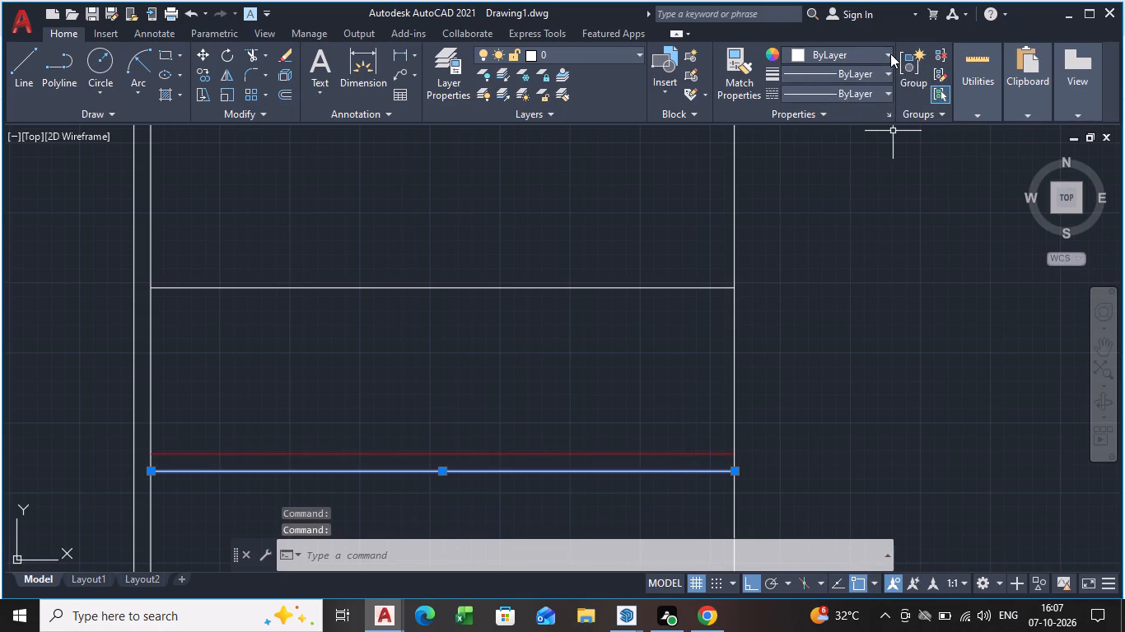
click(890, 53)
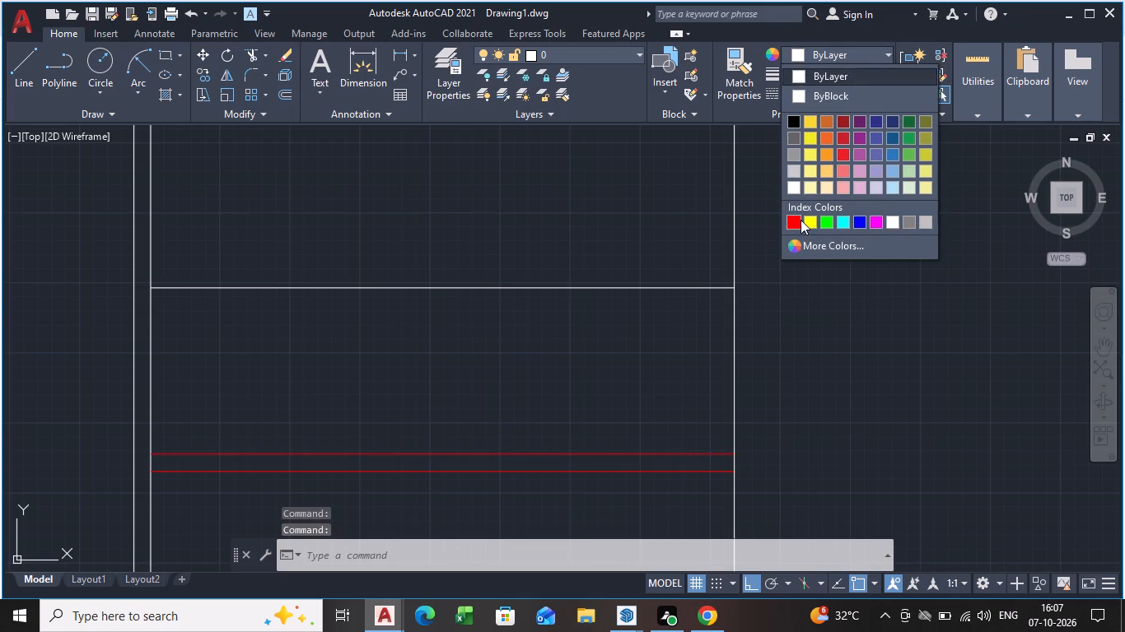
click(801, 220)
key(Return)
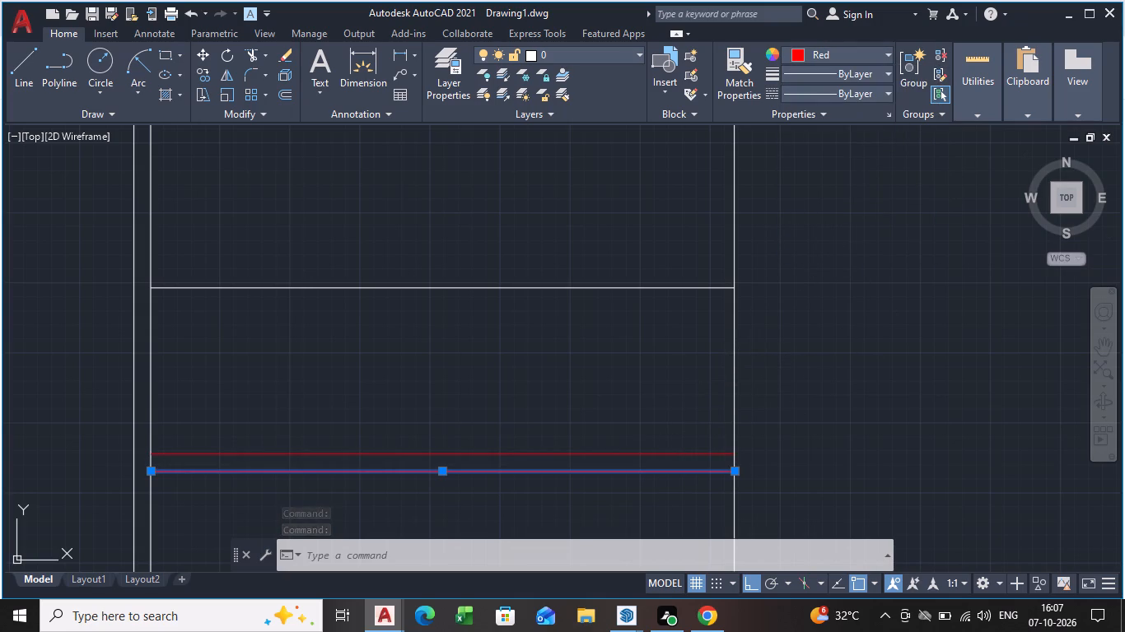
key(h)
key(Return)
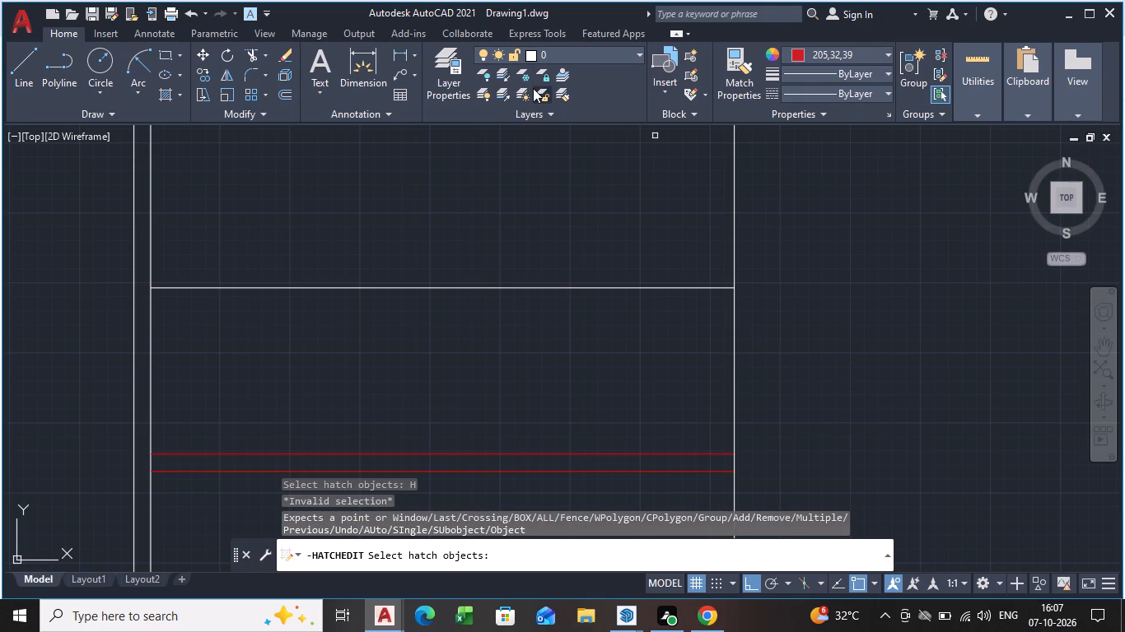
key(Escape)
Hatch the narrow strip between the two red lower lines with the ANSI31 pattern in Red at scale 2.
key(h)
key(Return)
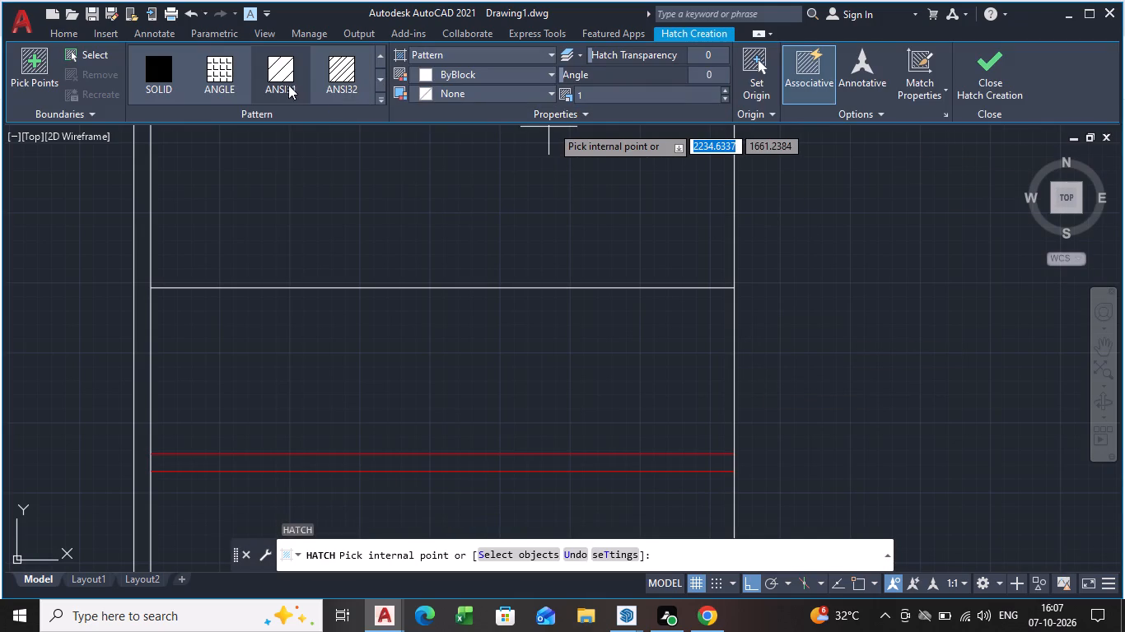
click(277, 79)
scroll(295, 483, up, 2)
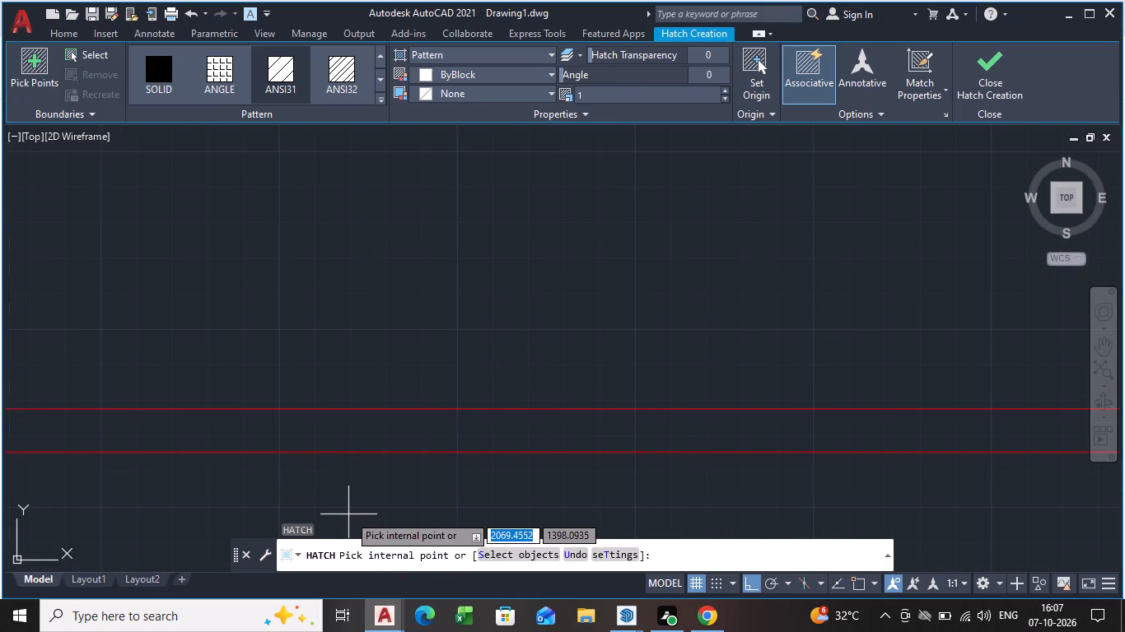
click(271, 432)
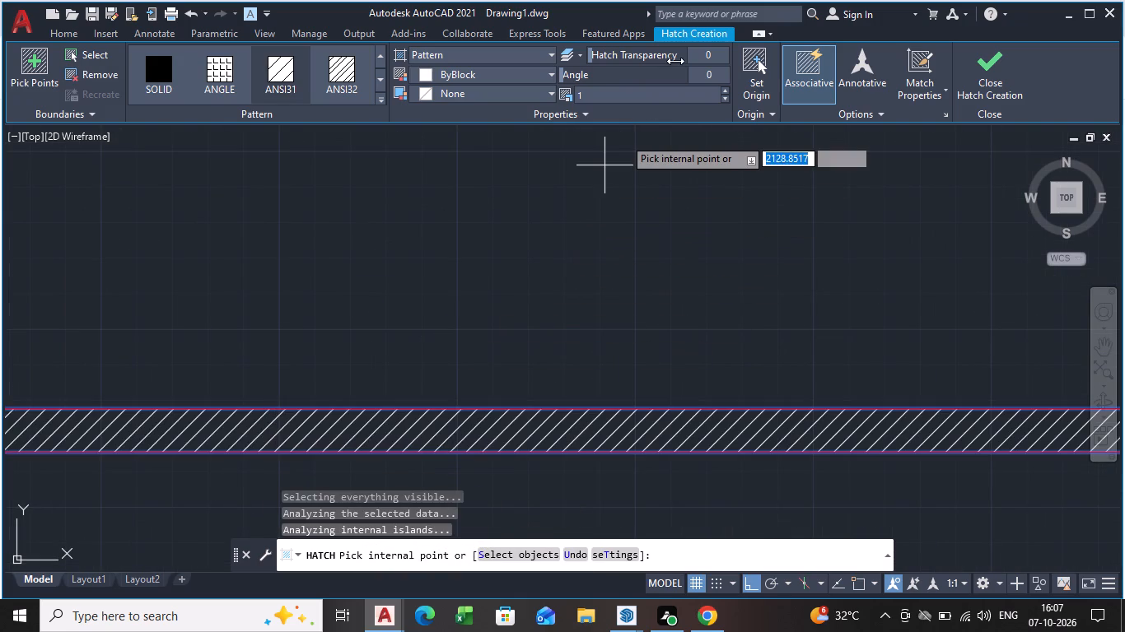
click(550, 72)
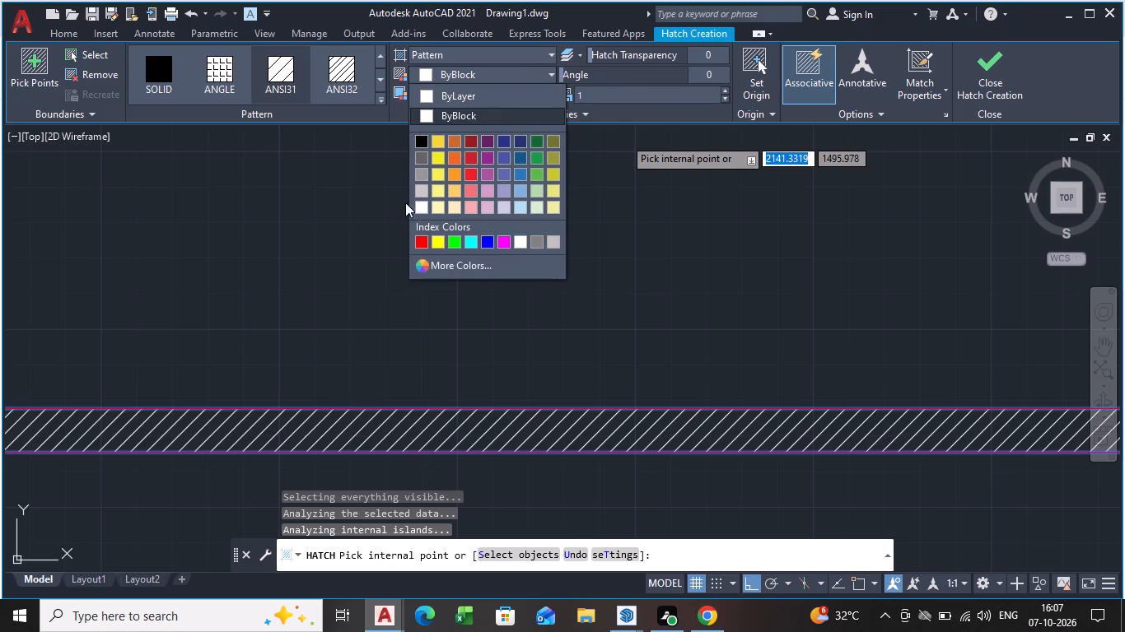
click(426, 245)
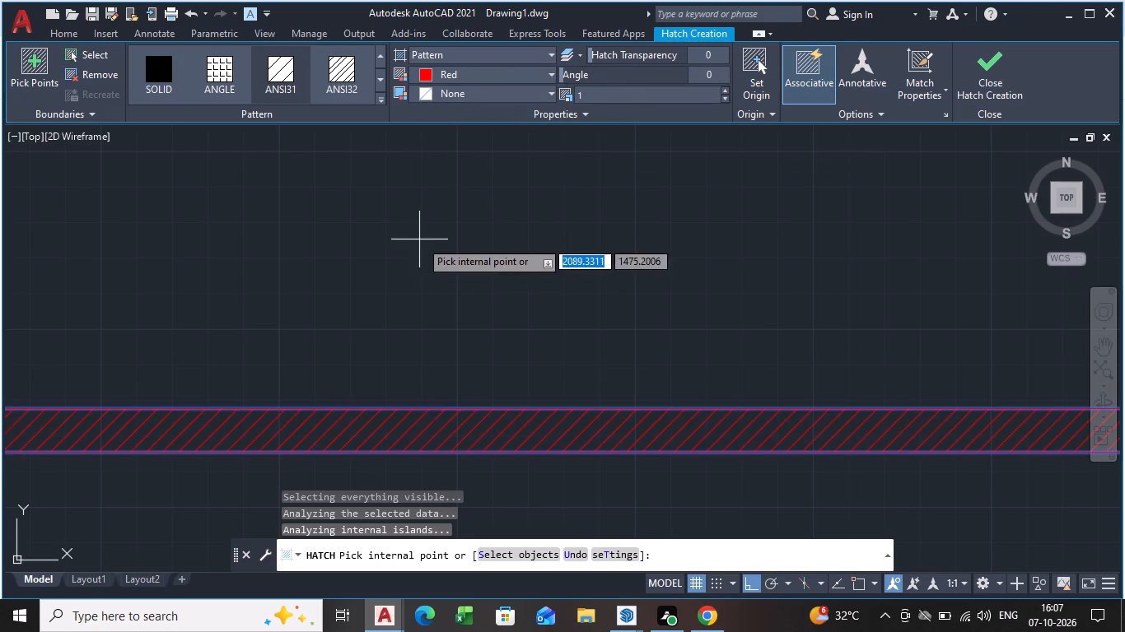
click(647, 94)
key(BackSpace)
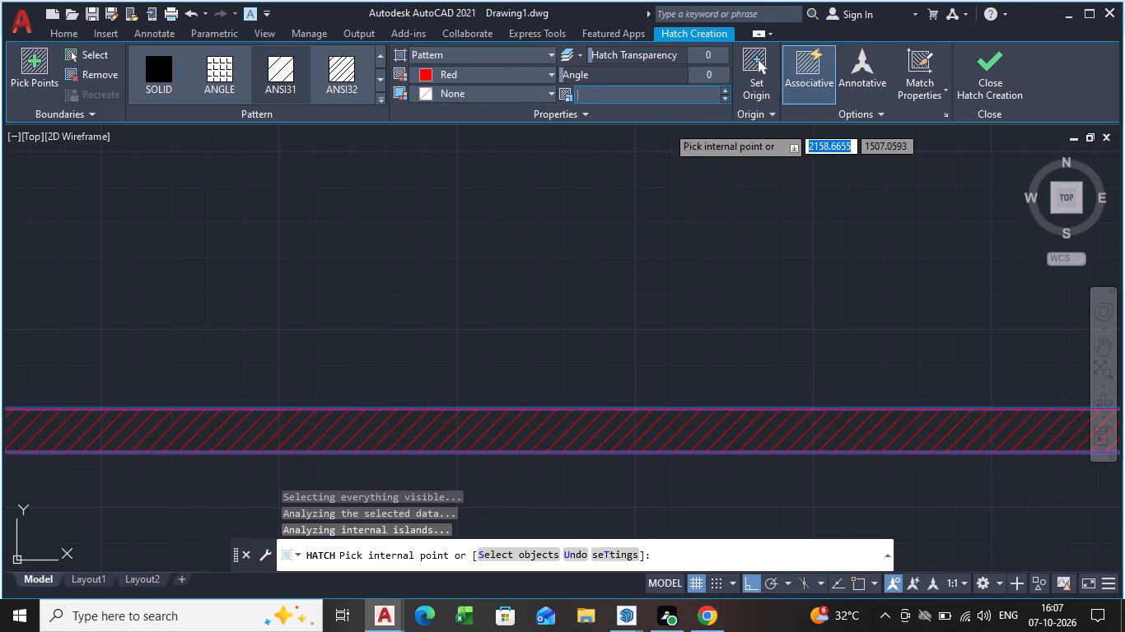
key(2)
key(Return)
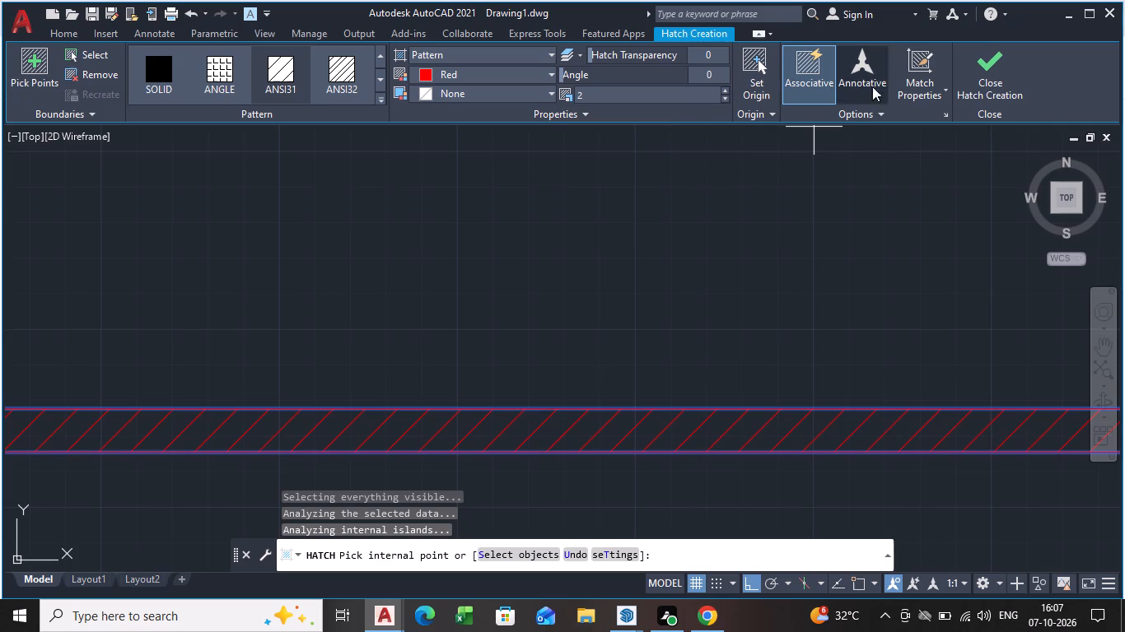
click(982, 72)
Examine the whole section detail, from the blue upright and hatched plates to the deck slab and red lower strip.
scroll(686, 216, down, 4)
scroll(448, 357, down, 2)
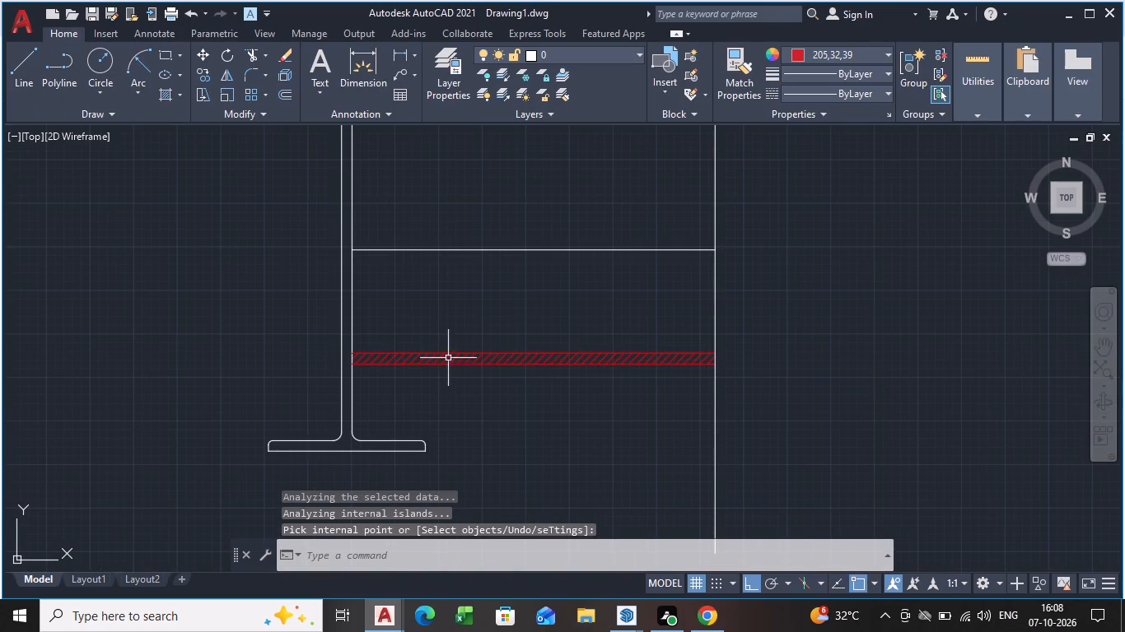
scroll(528, 360, down, 2)
scroll(444, 370, up, 1)
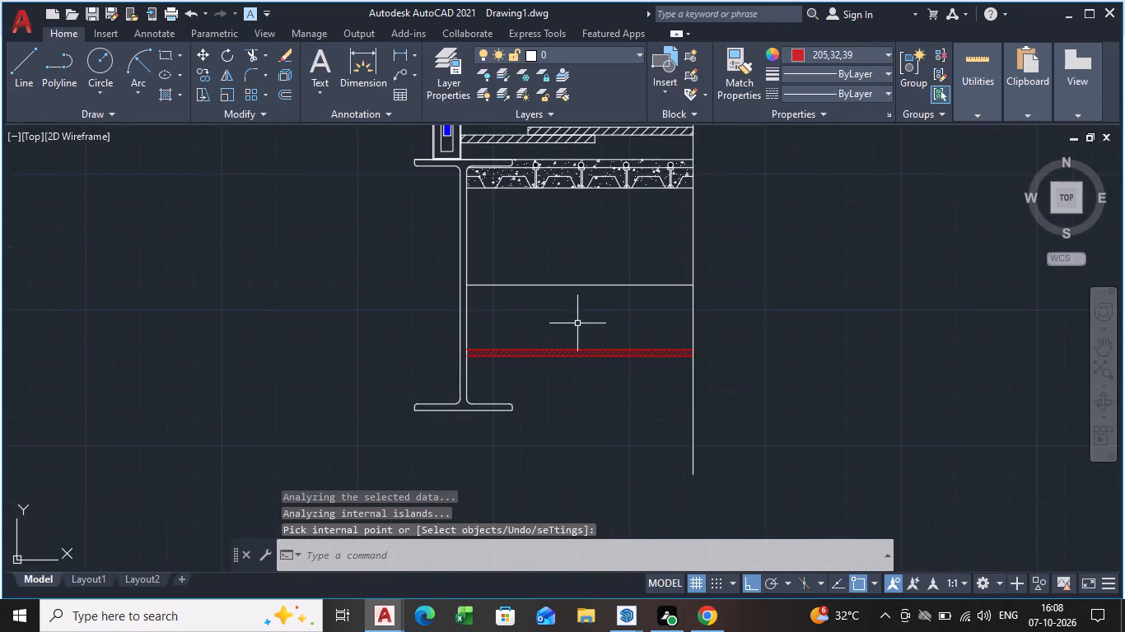
scroll(609, 299, down, 1)
middle_drag(609, 297, 512, 462)
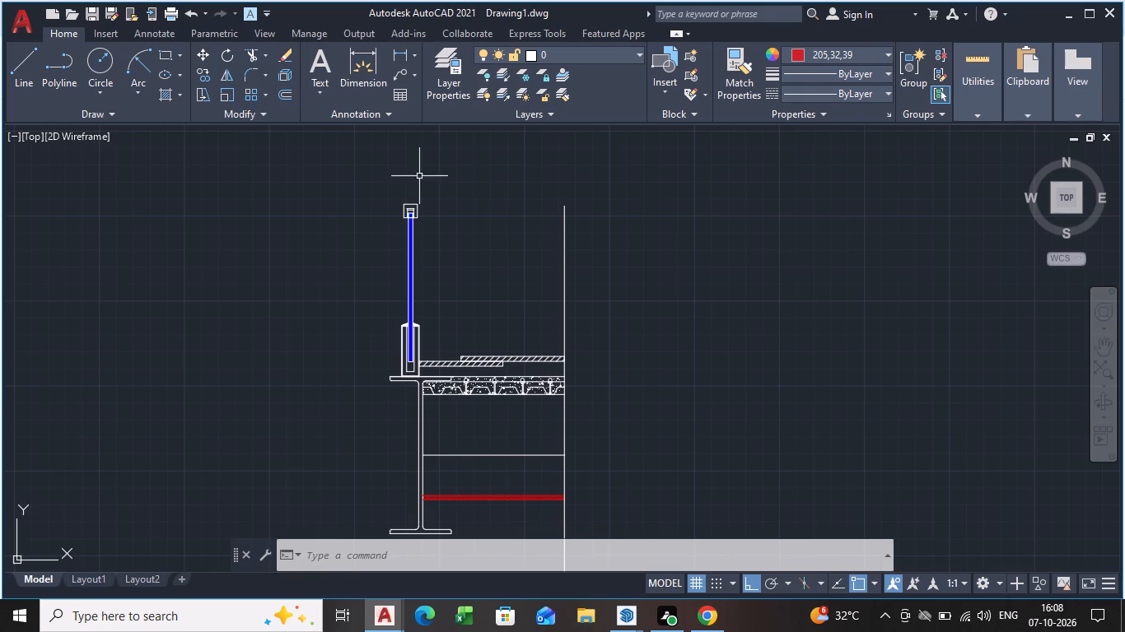
scroll(428, 427, down, 1)
middle_drag(428, 427, 501, 316)
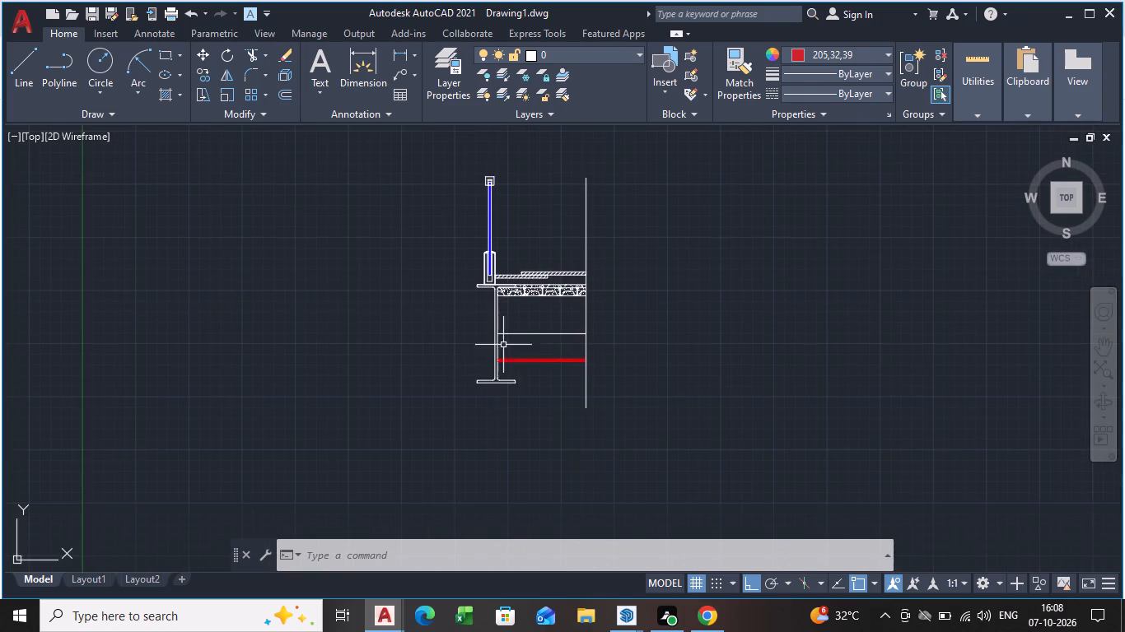
scroll(502, 367, up, 2)
middle_drag(573, 321, 619, 433)
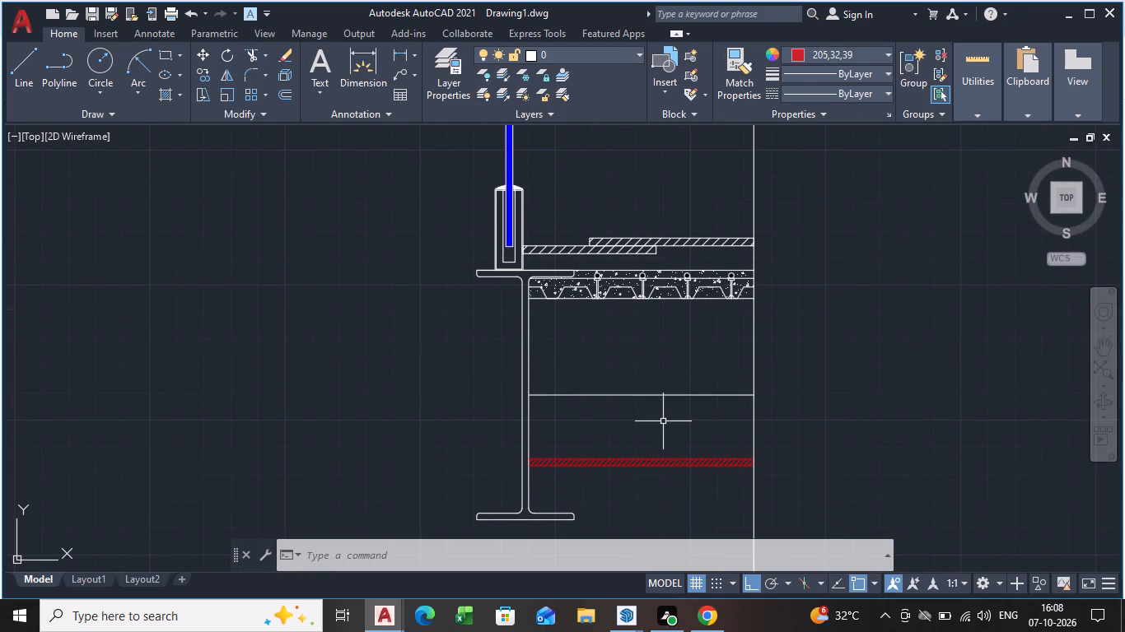
middle_drag(616, 379, 573, 460)
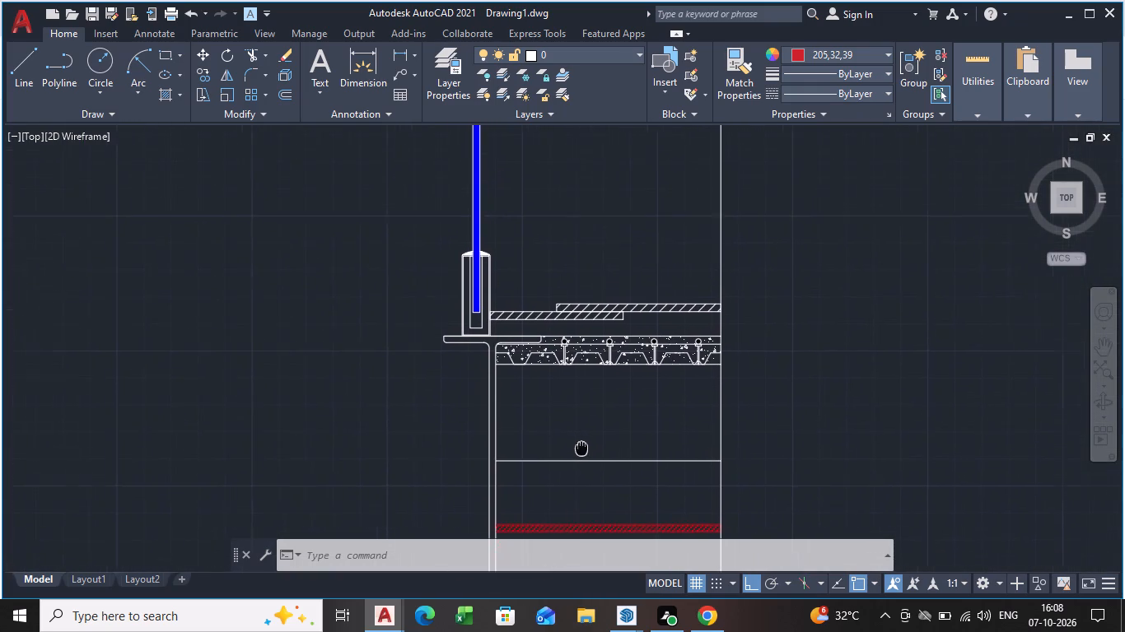
middle_drag(573, 460, 564, 526)
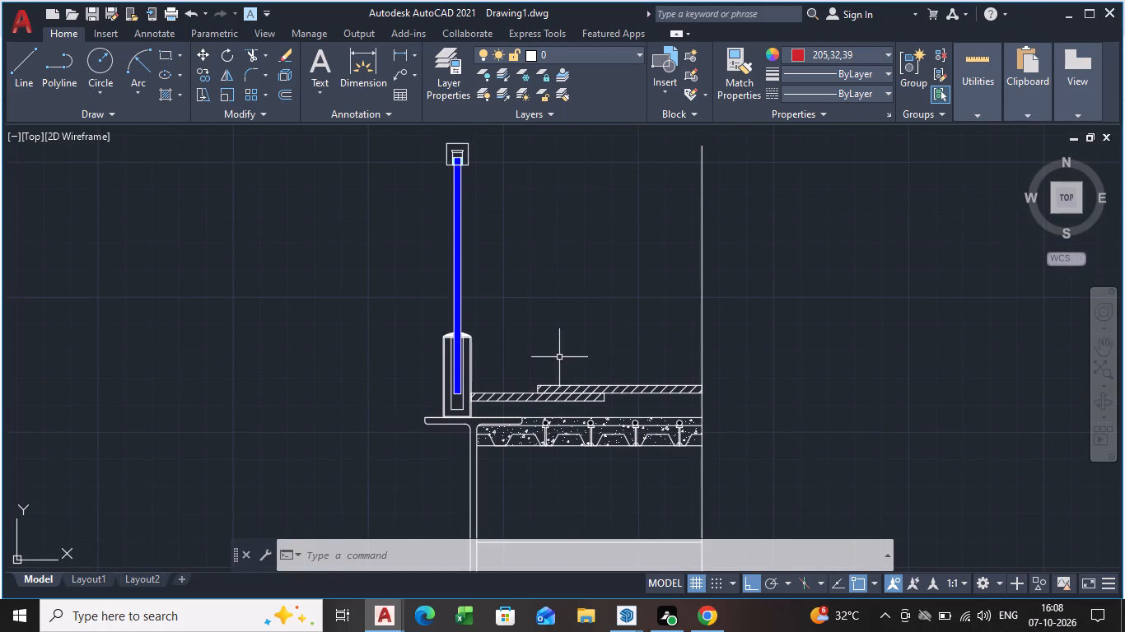
middle_drag(566, 390, 586, 444)
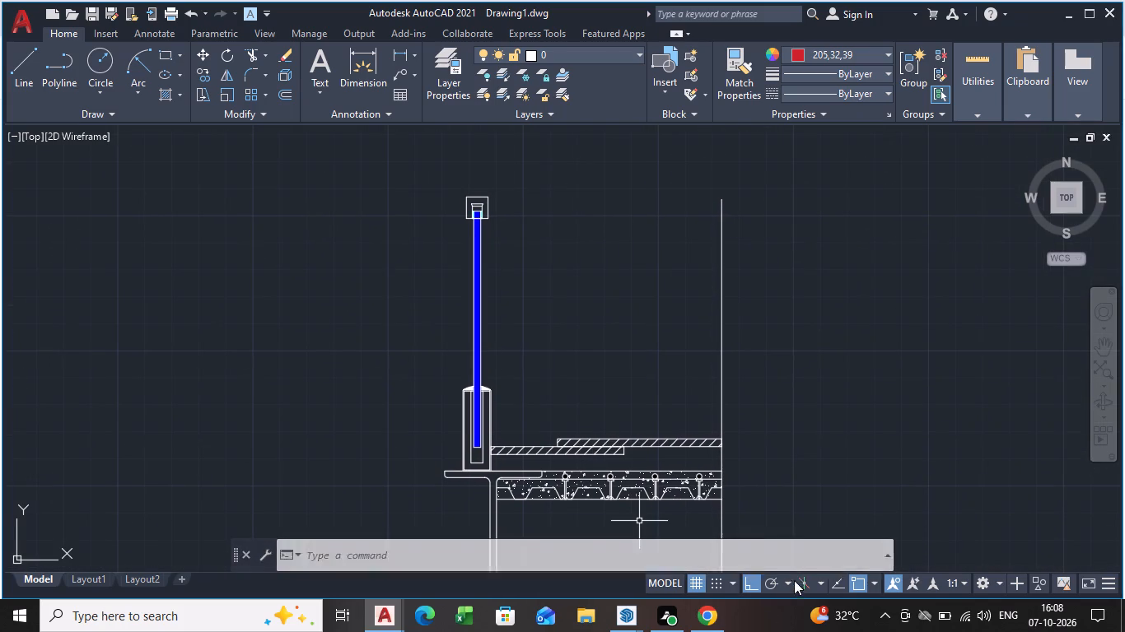
scroll(661, 433, down, 2)
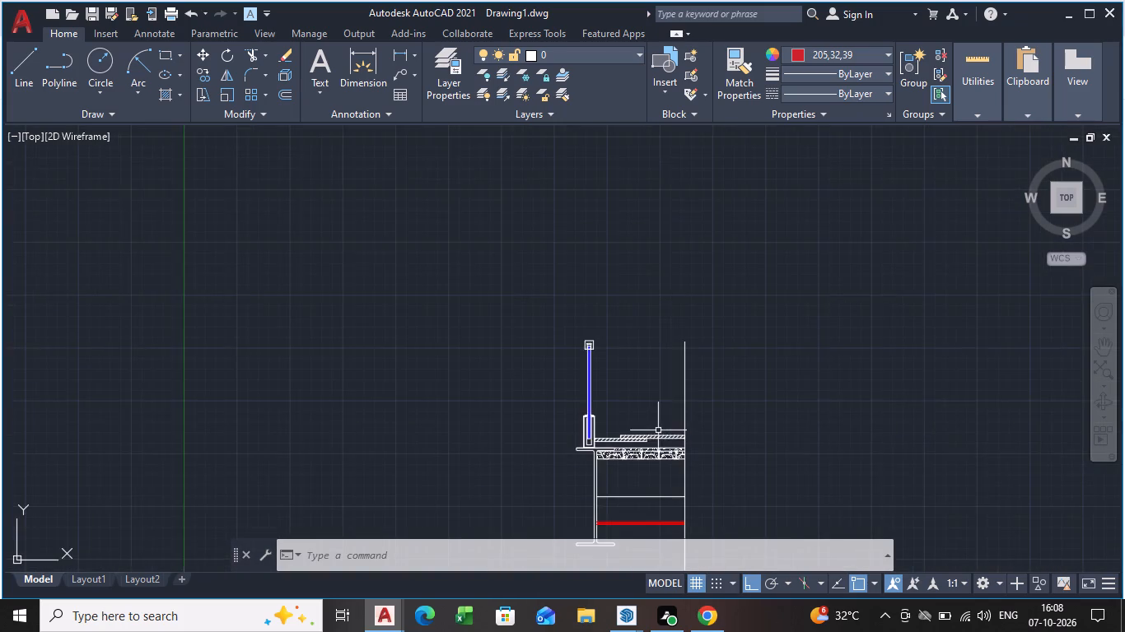
middle_drag(658, 428, 605, 258)
scroll(658, 425, up, 1)
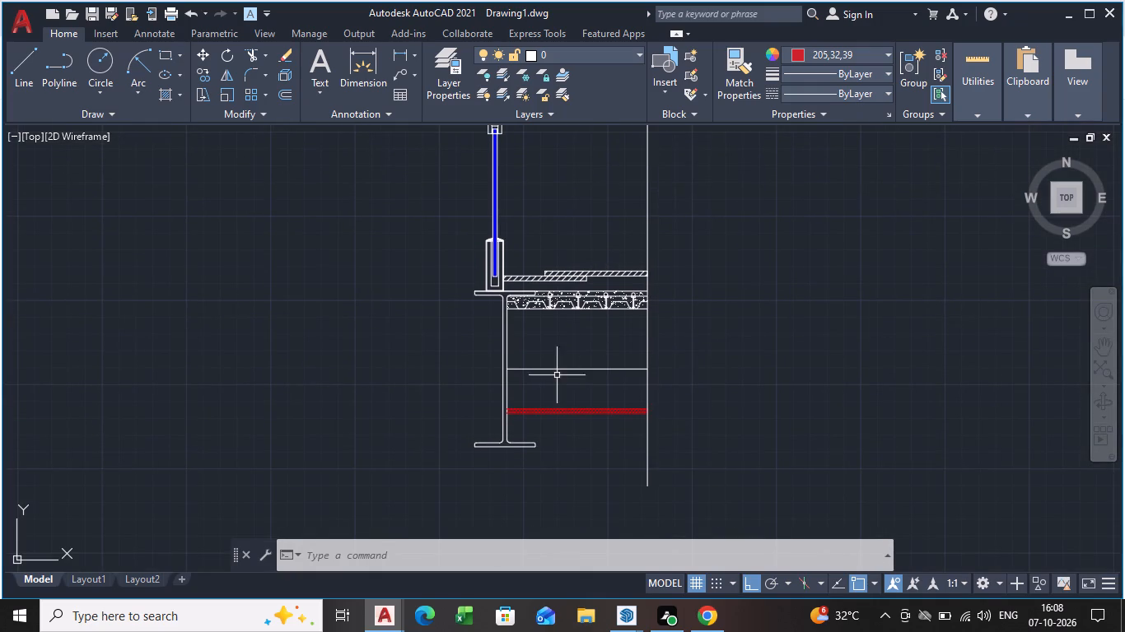
middle_drag(549, 310, 546, 348)
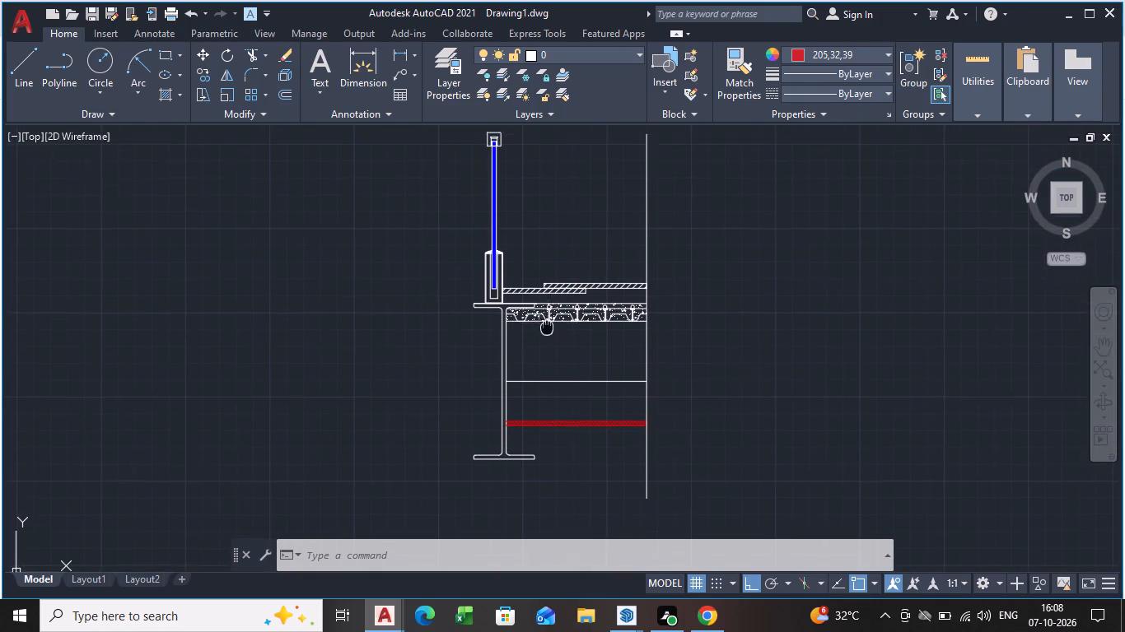
middle_drag(546, 348, 563, 369)
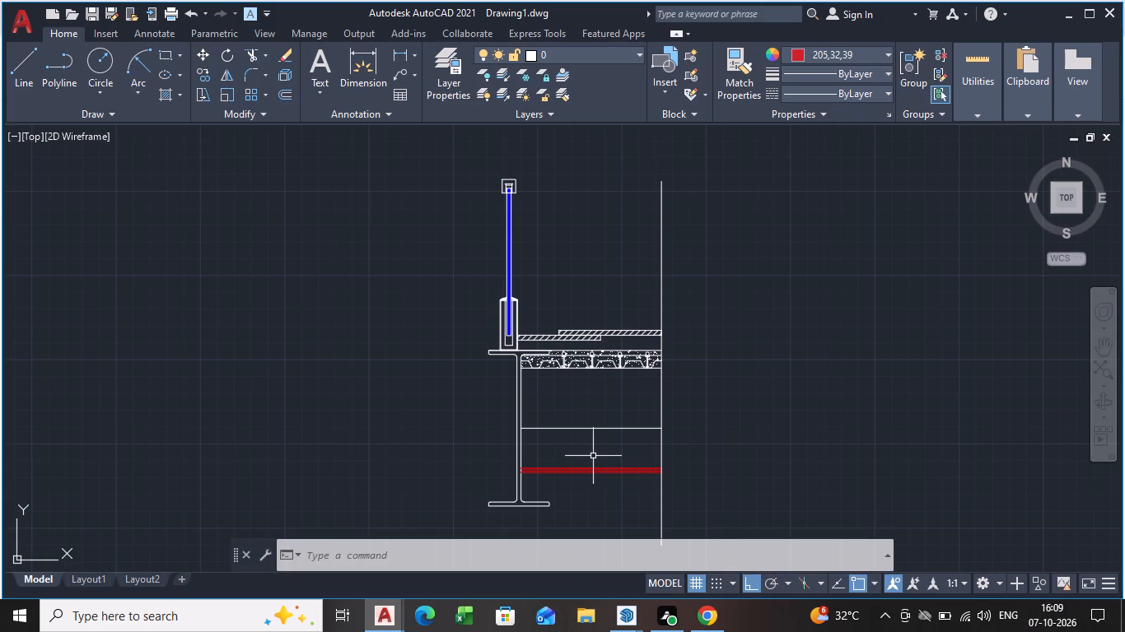
key(Escape)
scroll(543, 416, up, 2)
middle_drag(579, 427, 552, 377)
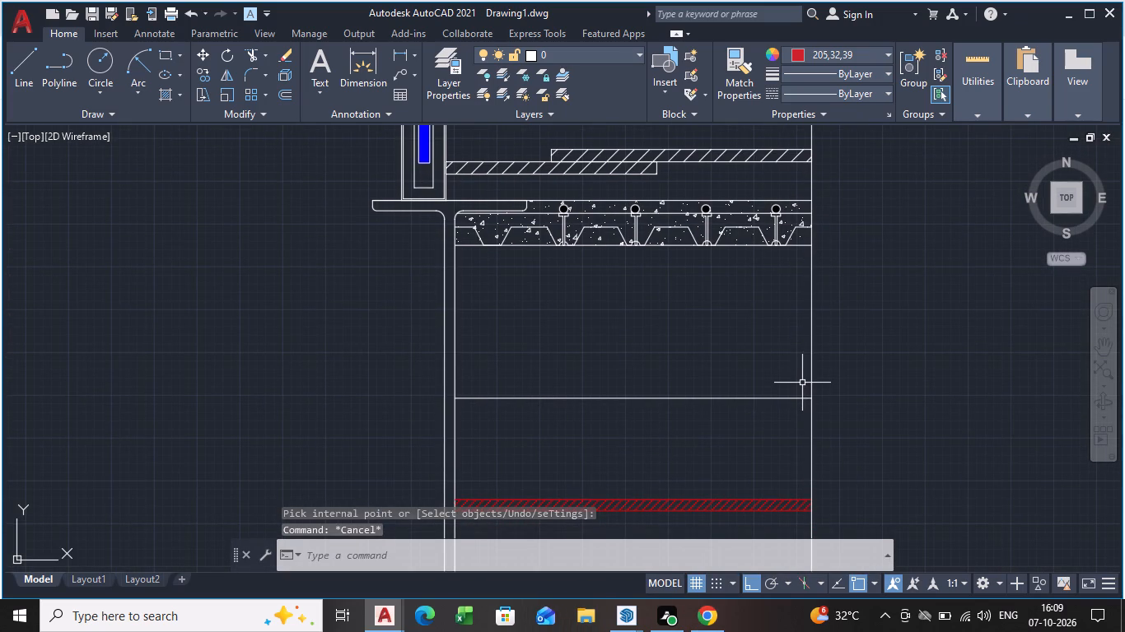
scroll(587, 316, down, 2)
middle_drag(583, 360, 581, 398)
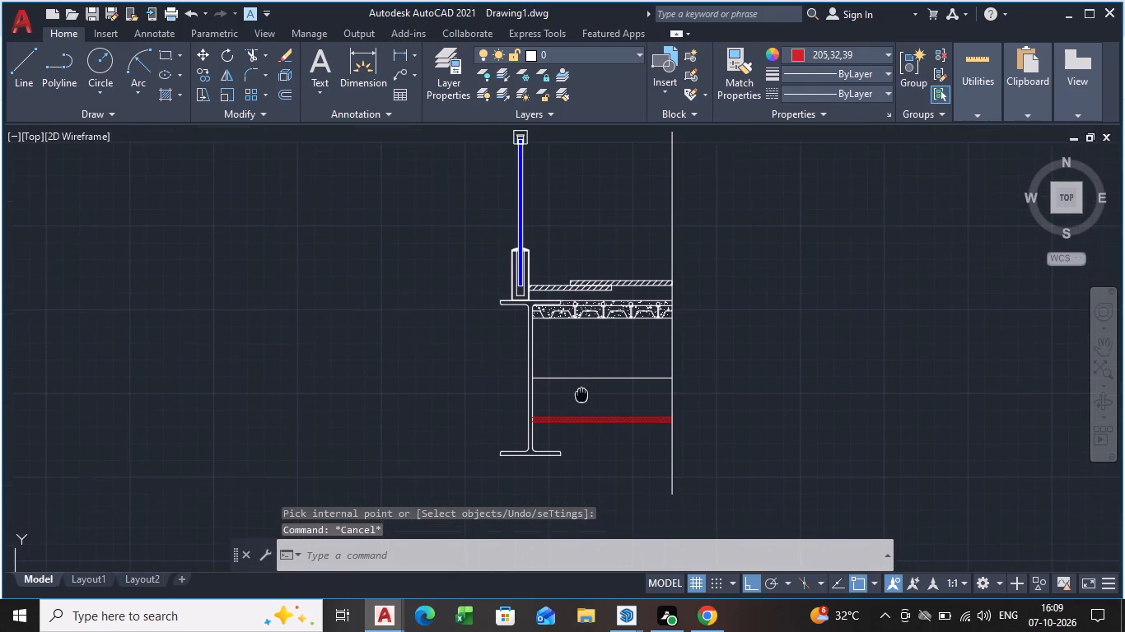
middle_drag(581, 398, 581, 402)
Shorten the long vertical end line from its lower end to about 993 units, ending just below the I-beam's bottom flange.
scroll(632, 488, up, 1)
middle_drag(632, 488, 654, 409)
scroll(679, 399, up, 1)
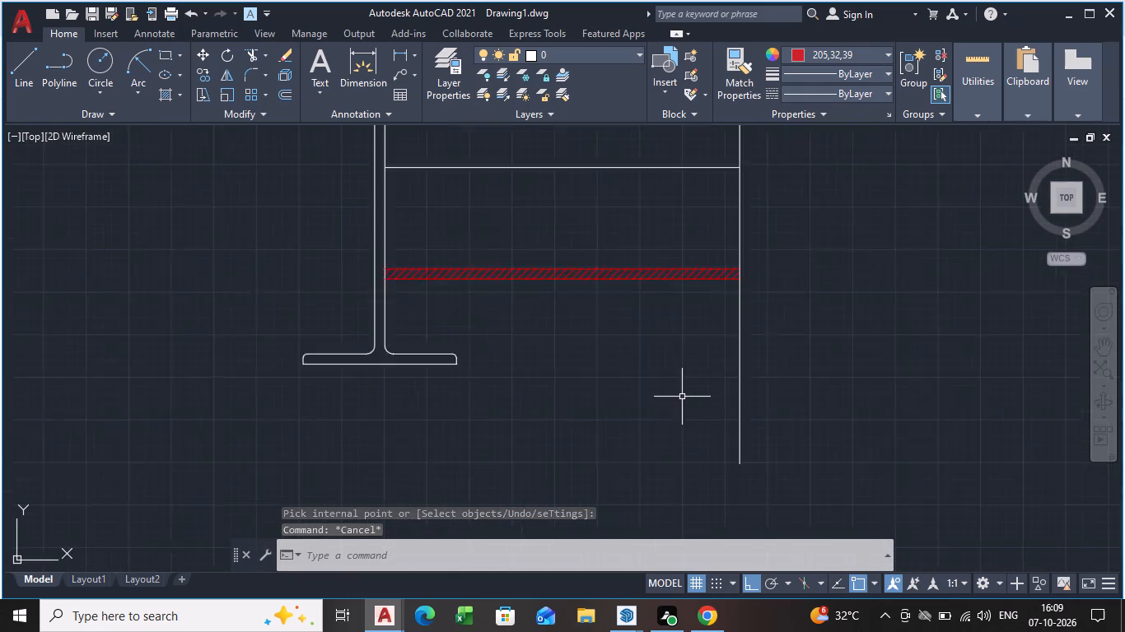
scroll(682, 397, up, 1)
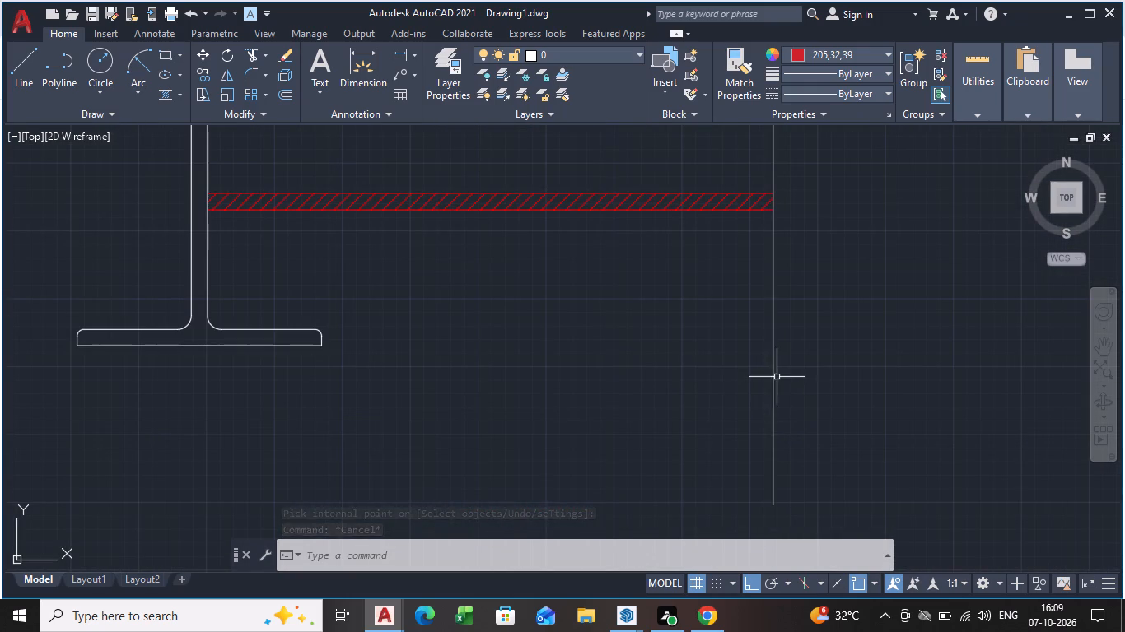
click(773, 369)
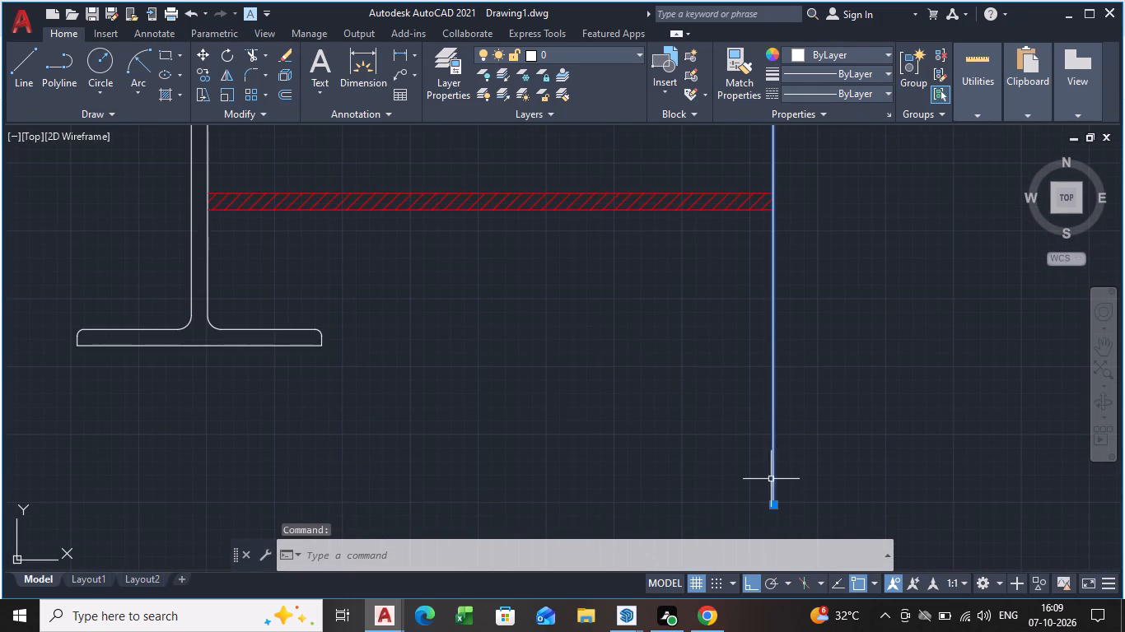
click(770, 502)
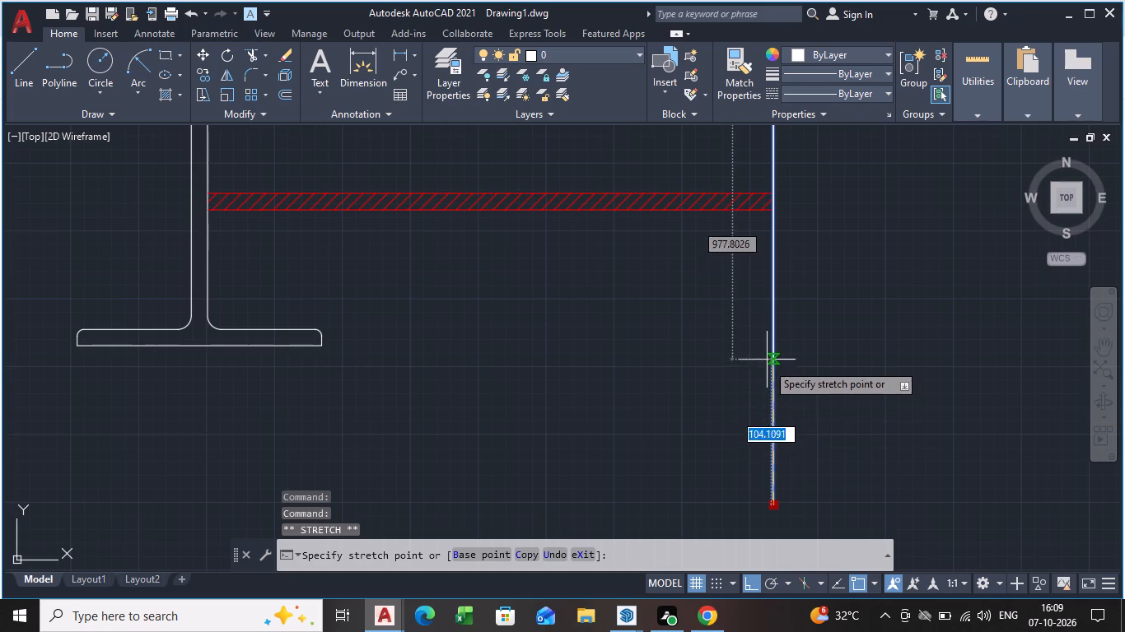
click(767, 329)
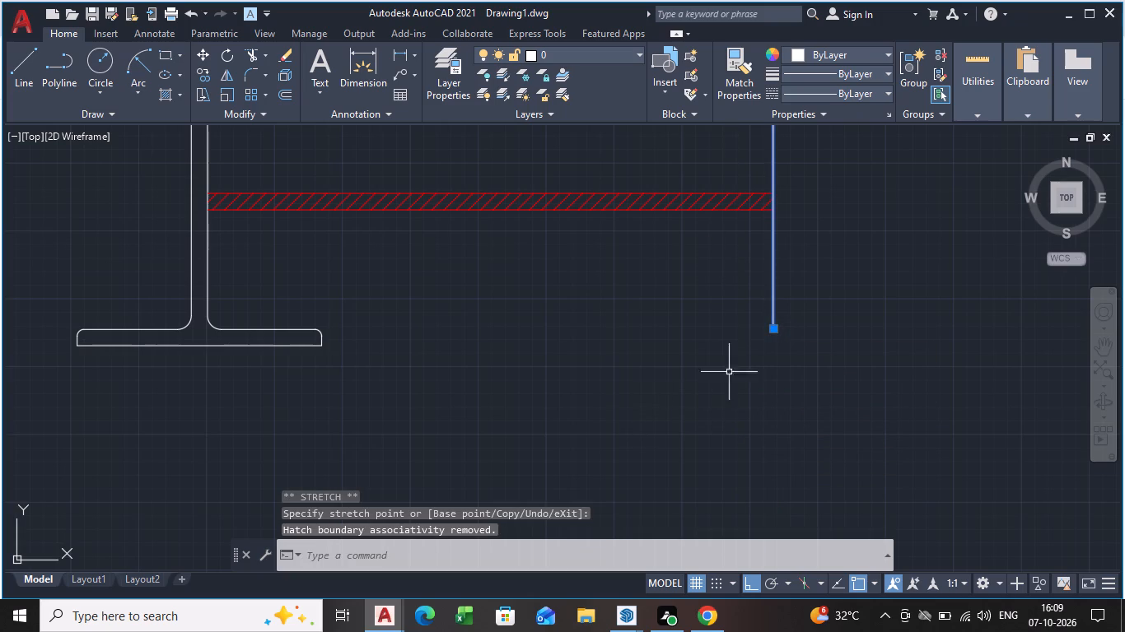
click(776, 331)
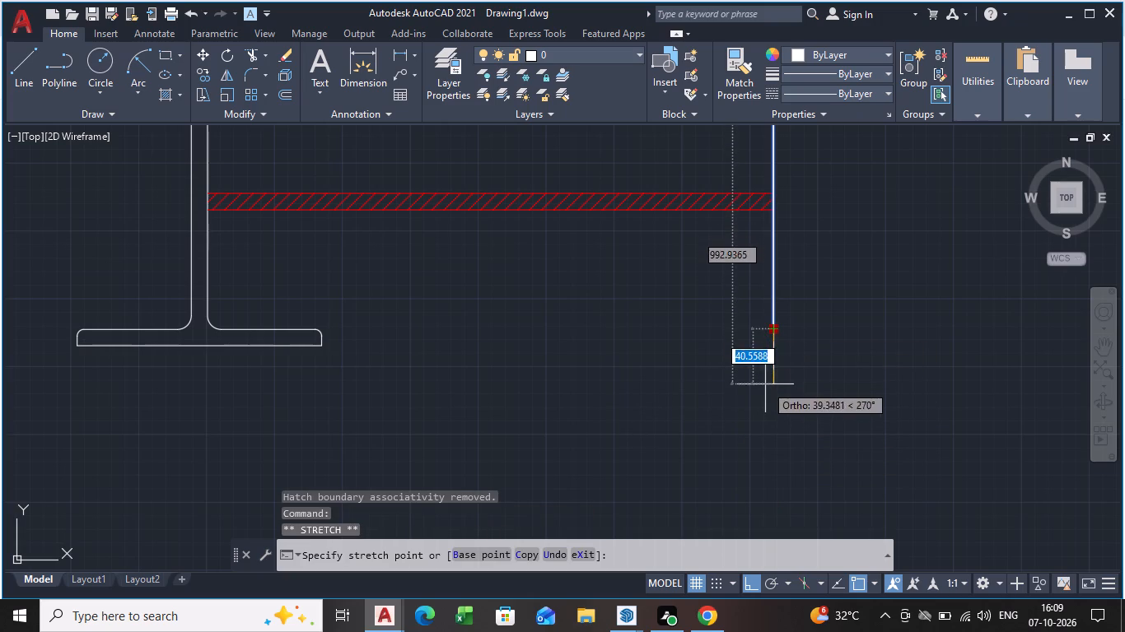
click(765, 384)
key(Escape)
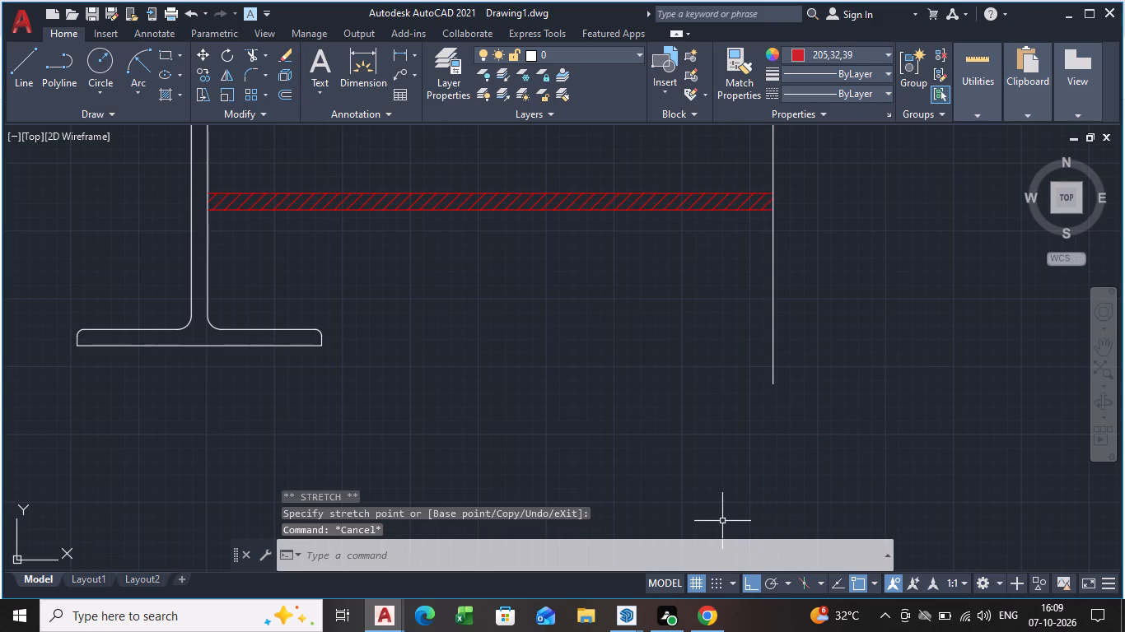
Draw a horizontal line from the vertical end line's lower end, running below and past the I-beam's bottom flange.
key(l)
key(Return)
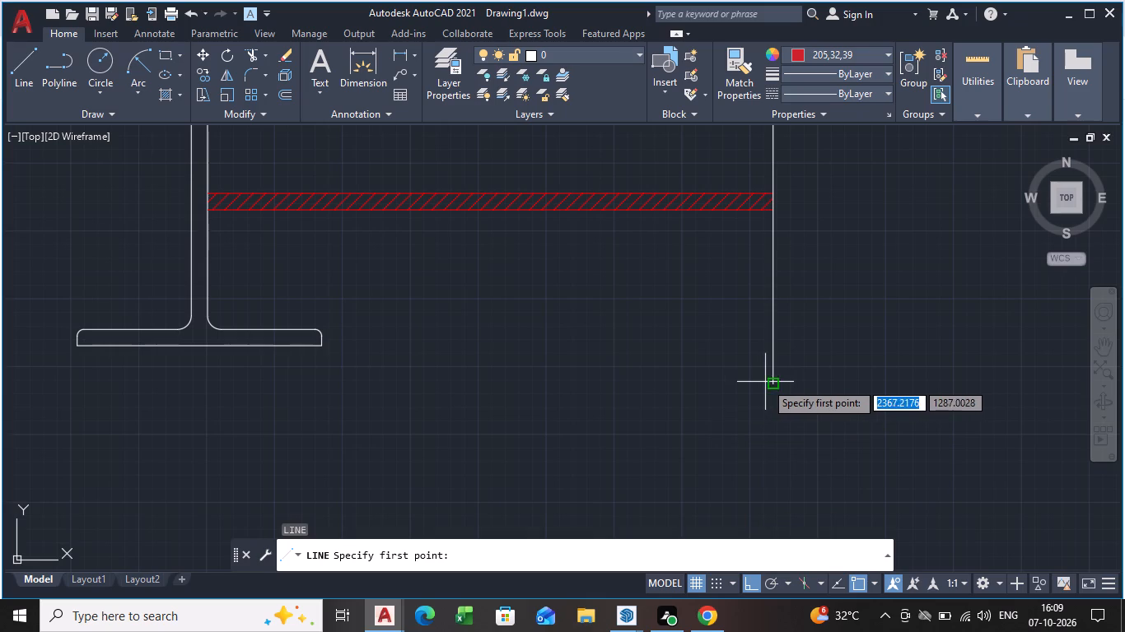
click(774, 382)
scroll(346, 380, down, 2)
middle_drag(349, 382, 529, 434)
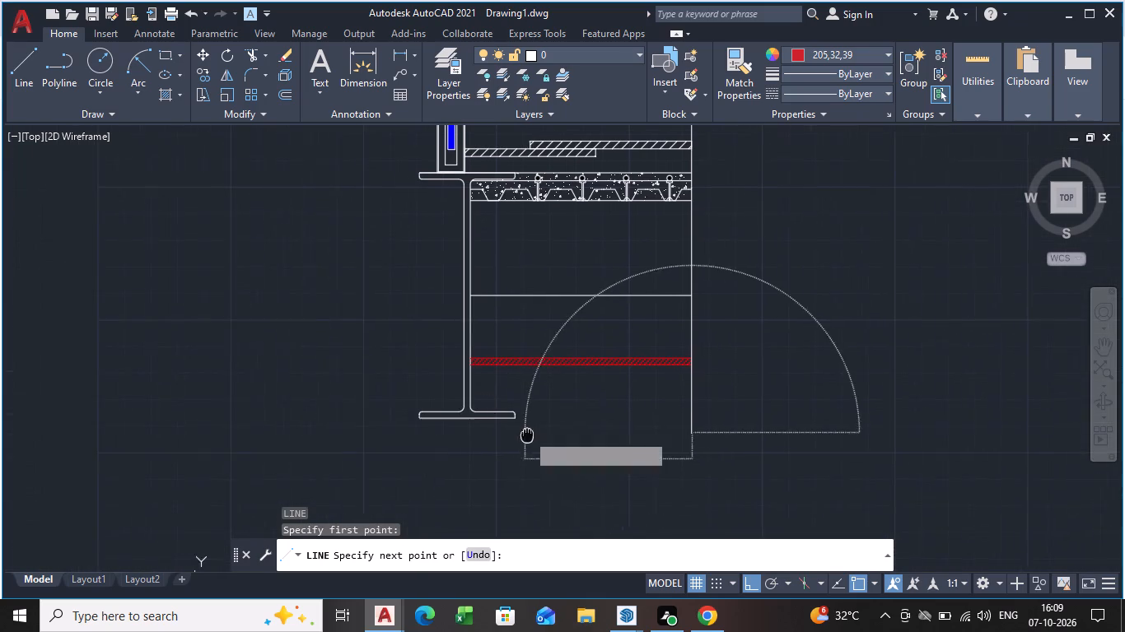
click(389, 418)
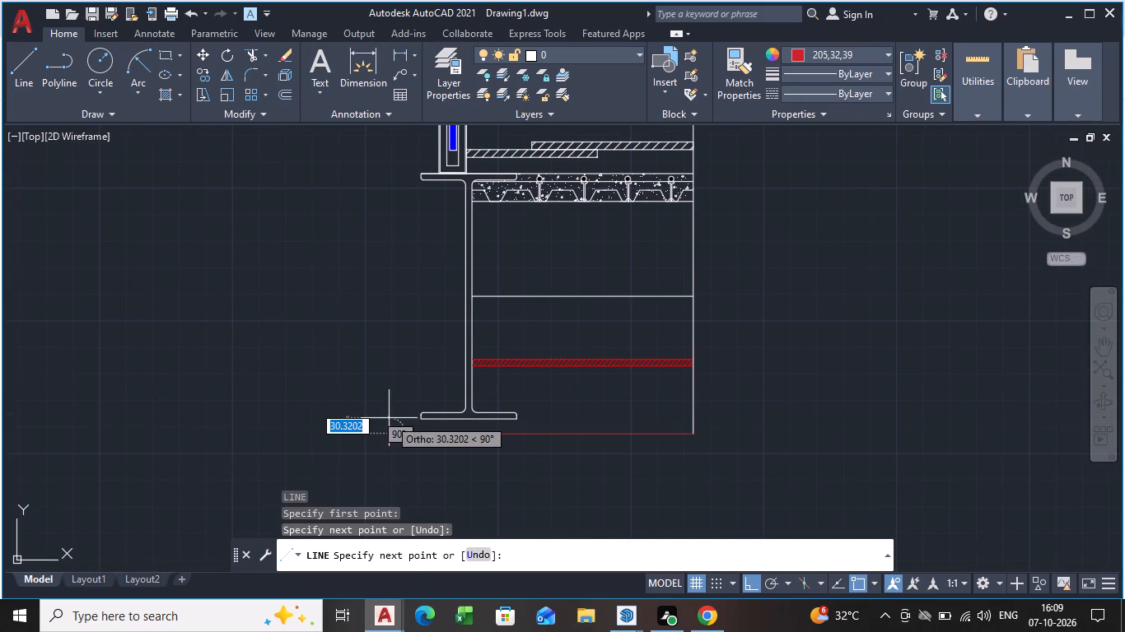
key(Escape)
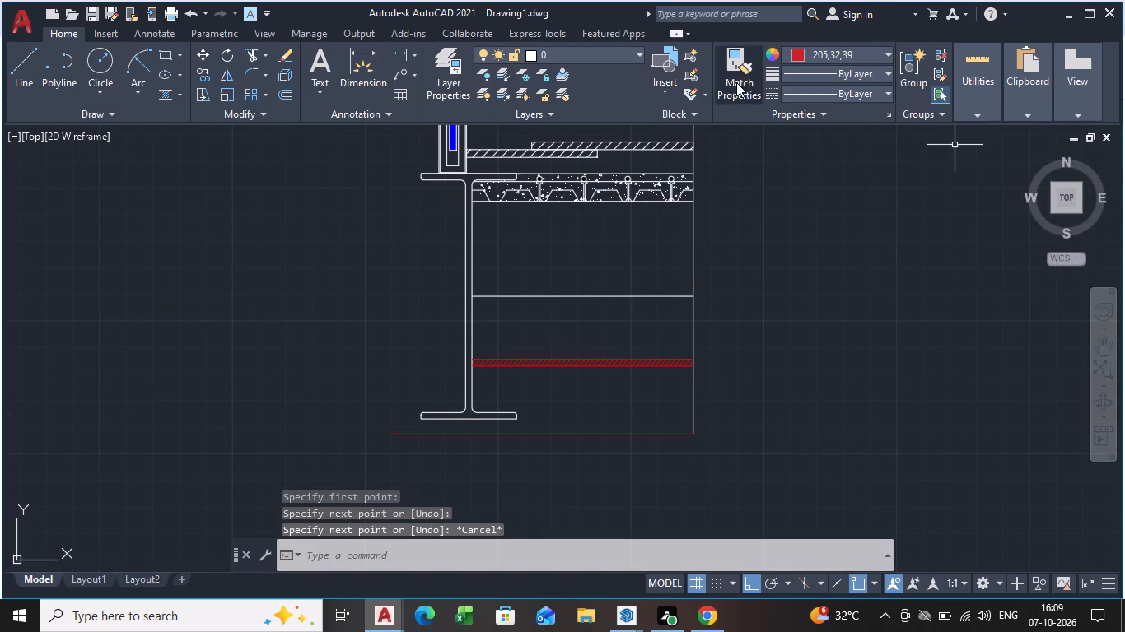
Match the new bottom line's properties to the white vertical end line.
click(736, 82)
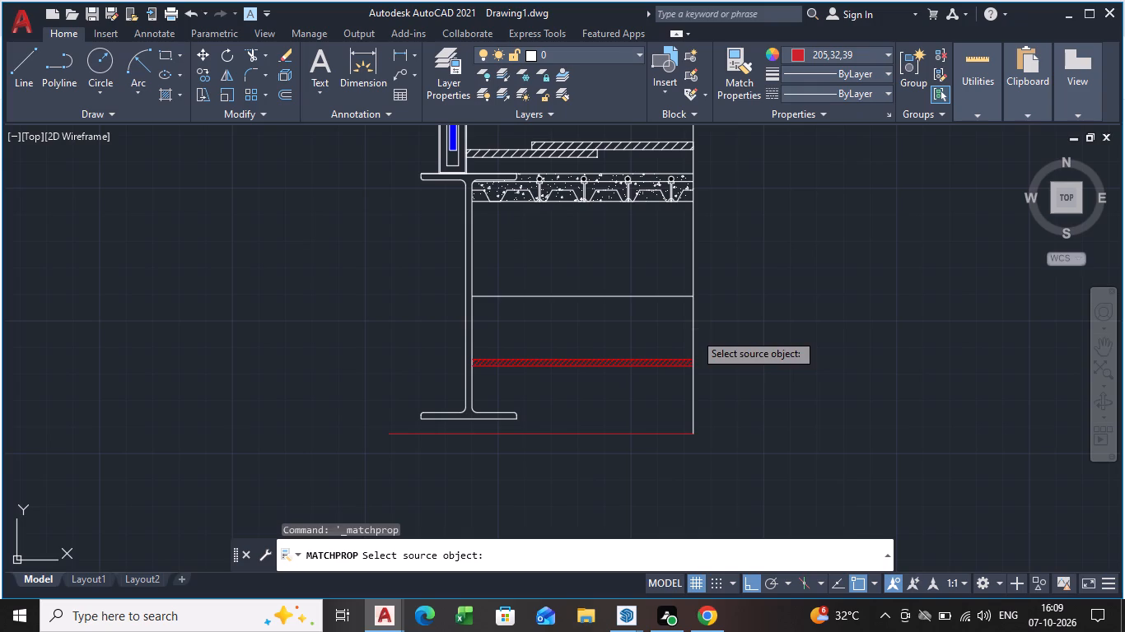
click(694, 332)
click(621, 435)
scroll(537, 381, down, 2)
key(Escape)
Draw a vertical line from the bottom line's free end up past the top of the blue upright.
key(l)
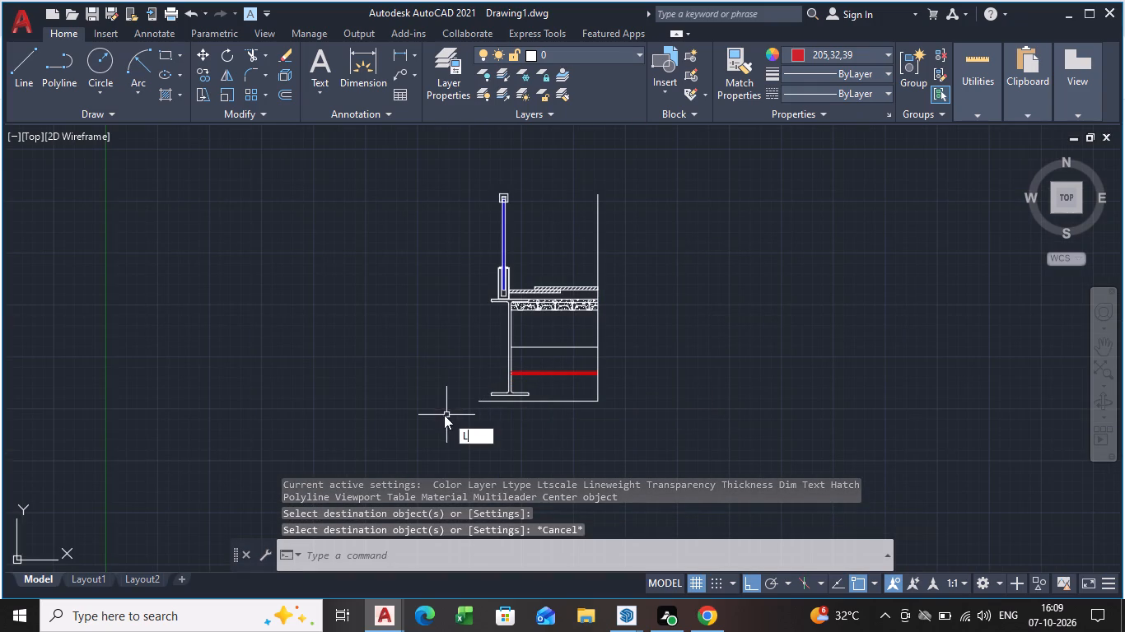
key(Return)
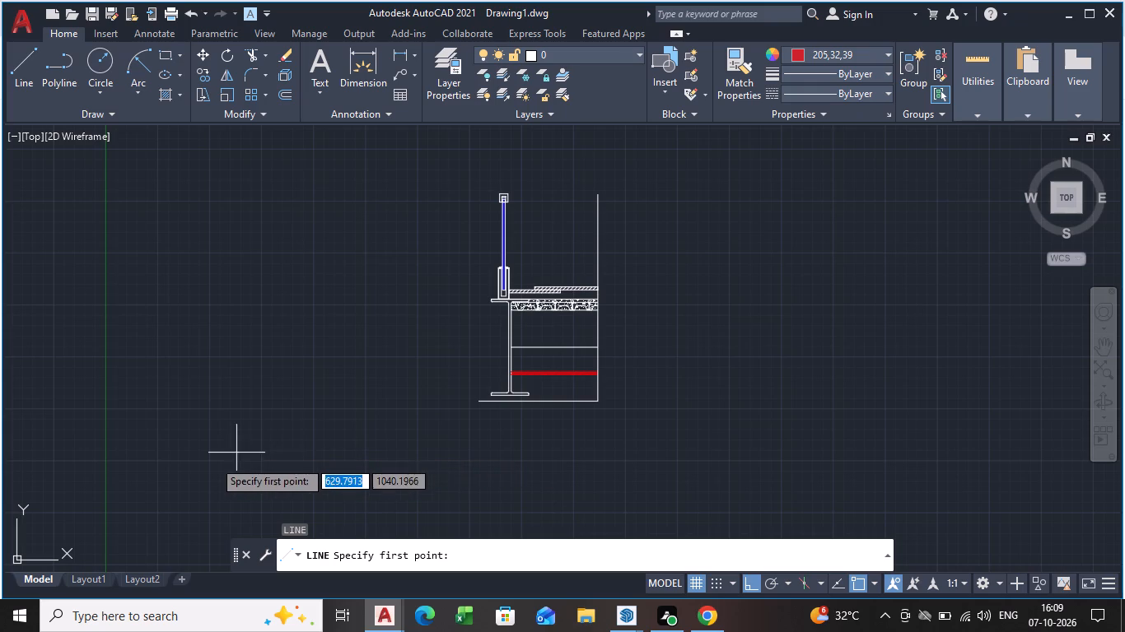
click(474, 401)
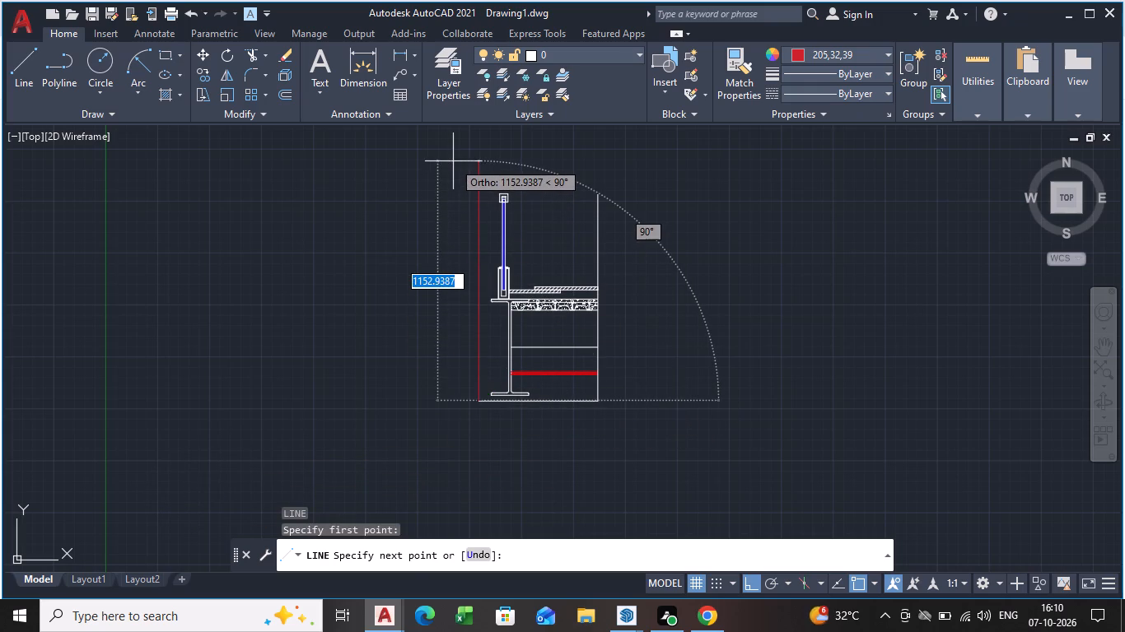
click(469, 177)
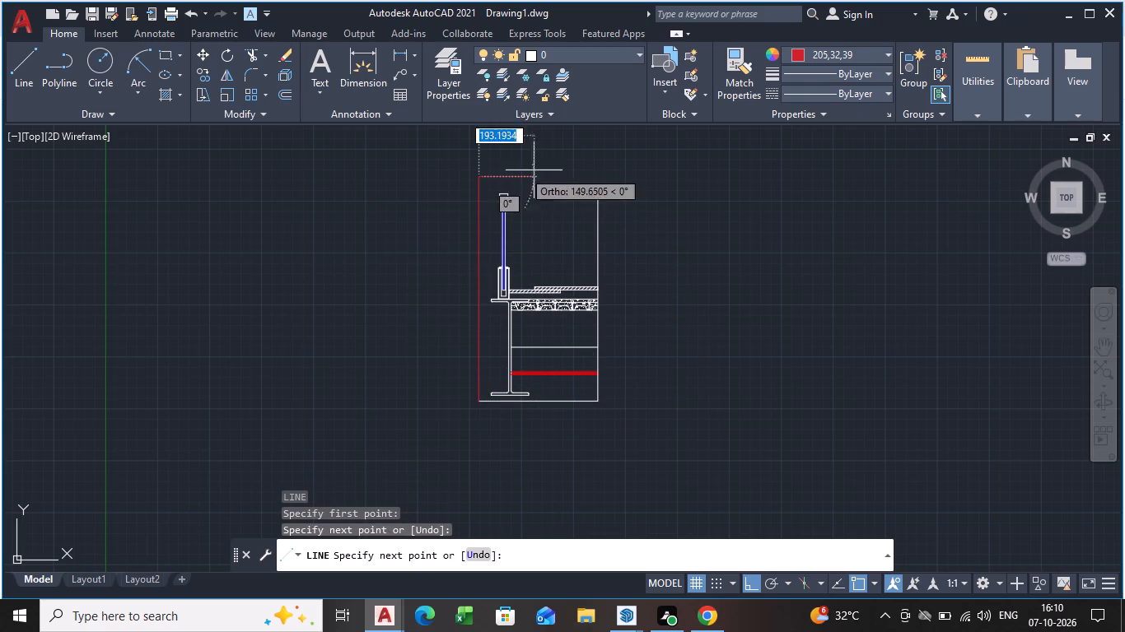
scroll(595, 183, up, 4)
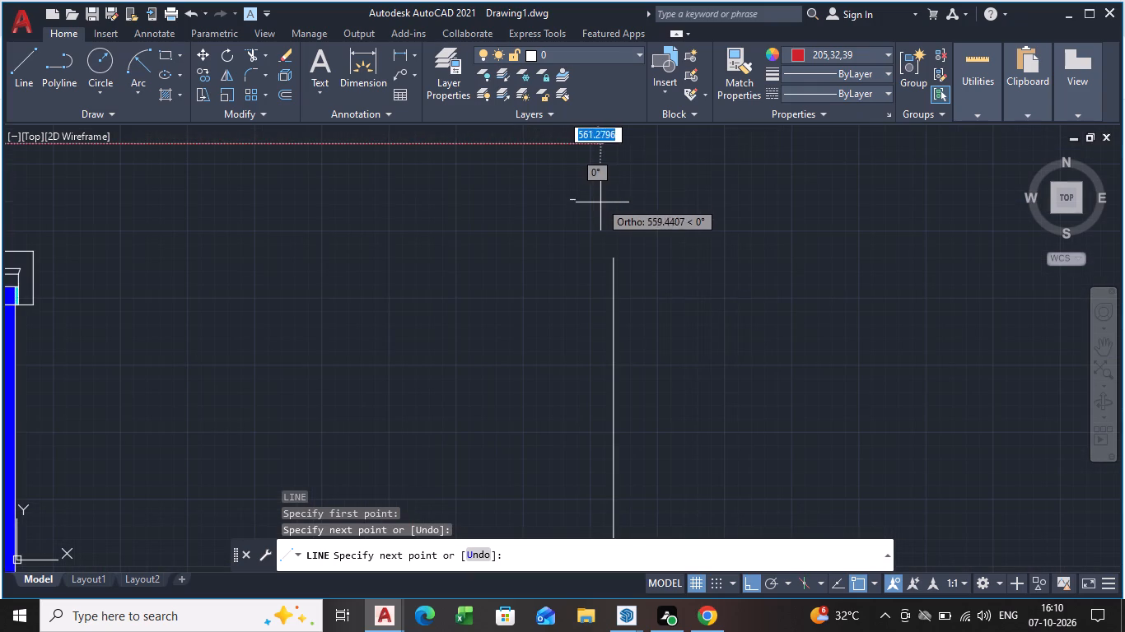
key(Escape)
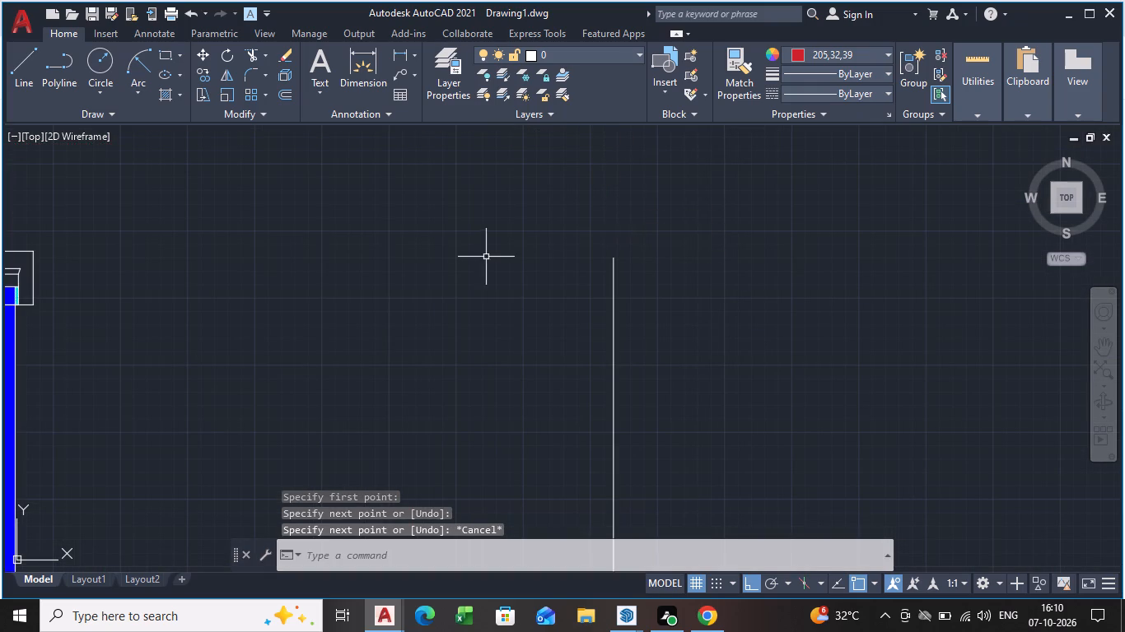
Draw a horizontal line above the blue upright, from the new vertical line across to alignment with the end line.
scroll(476, 258, down, 2)
middle_drag(485, 261, 544, 318)
key(l)
key(Return)
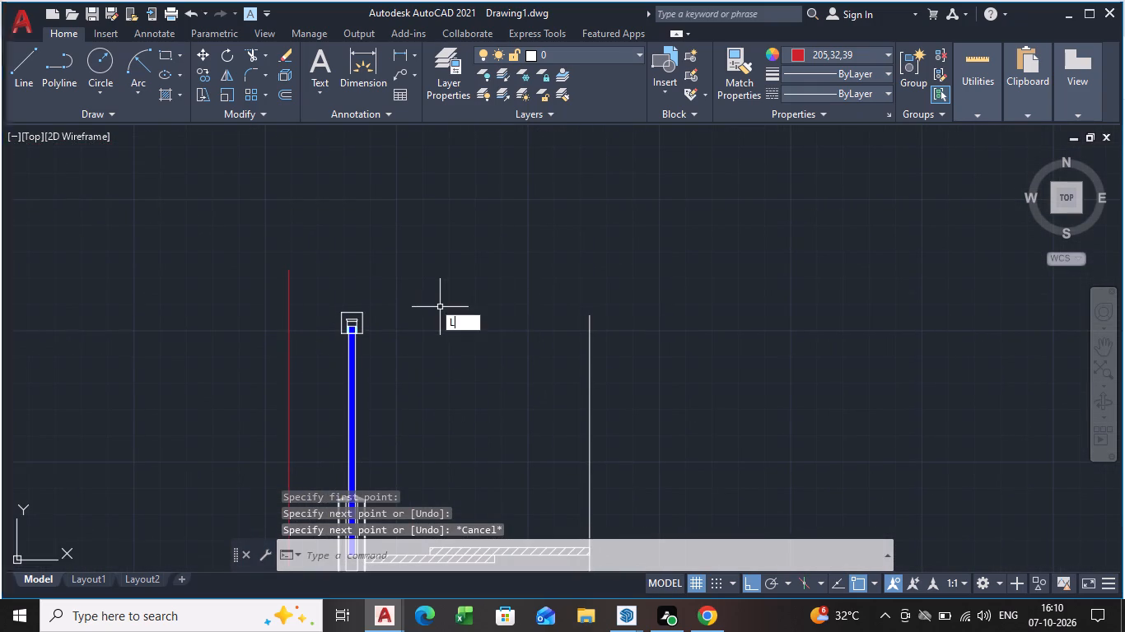
click(287, 300)
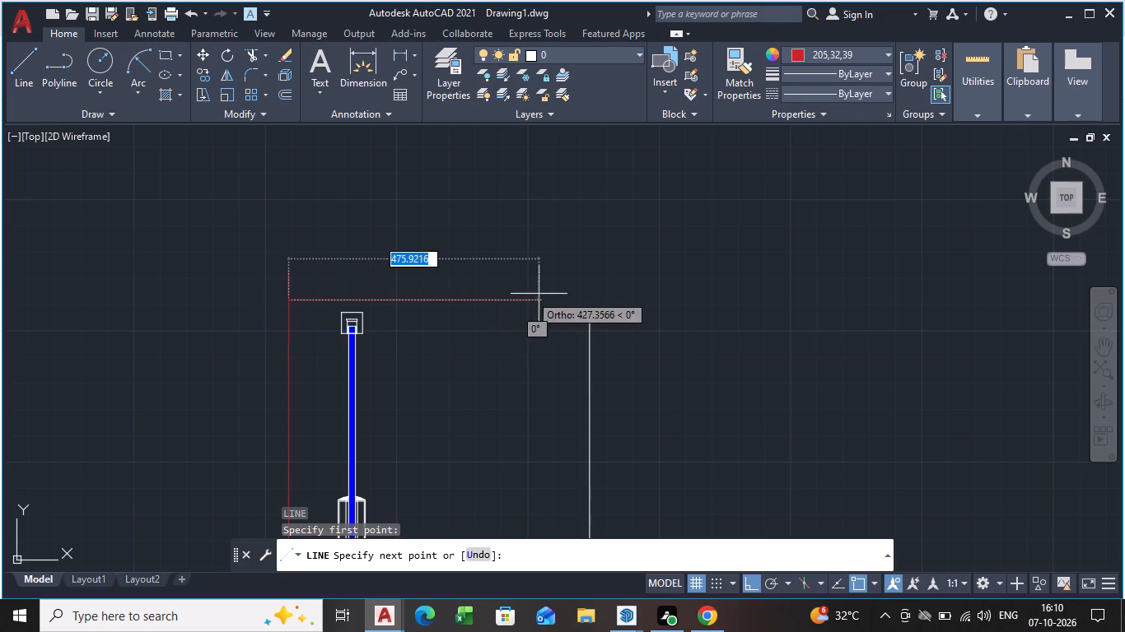
click(596, 292)
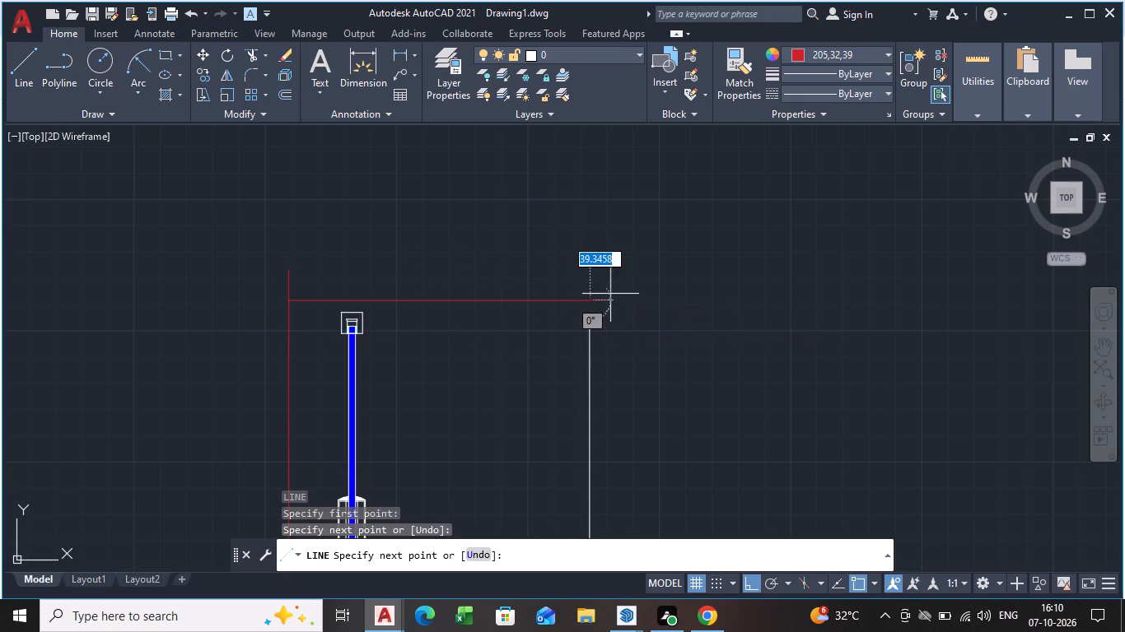
key(Escape)
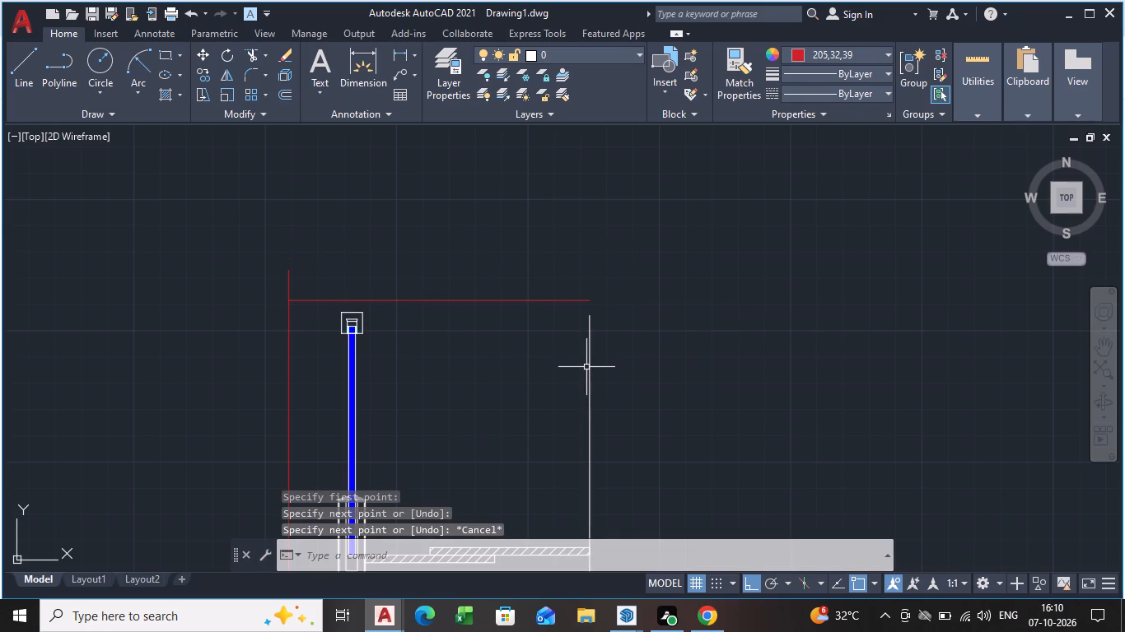
Stretch the vertical end line's upper end up past the new top line.
click(588, 364)
click(586, 313)
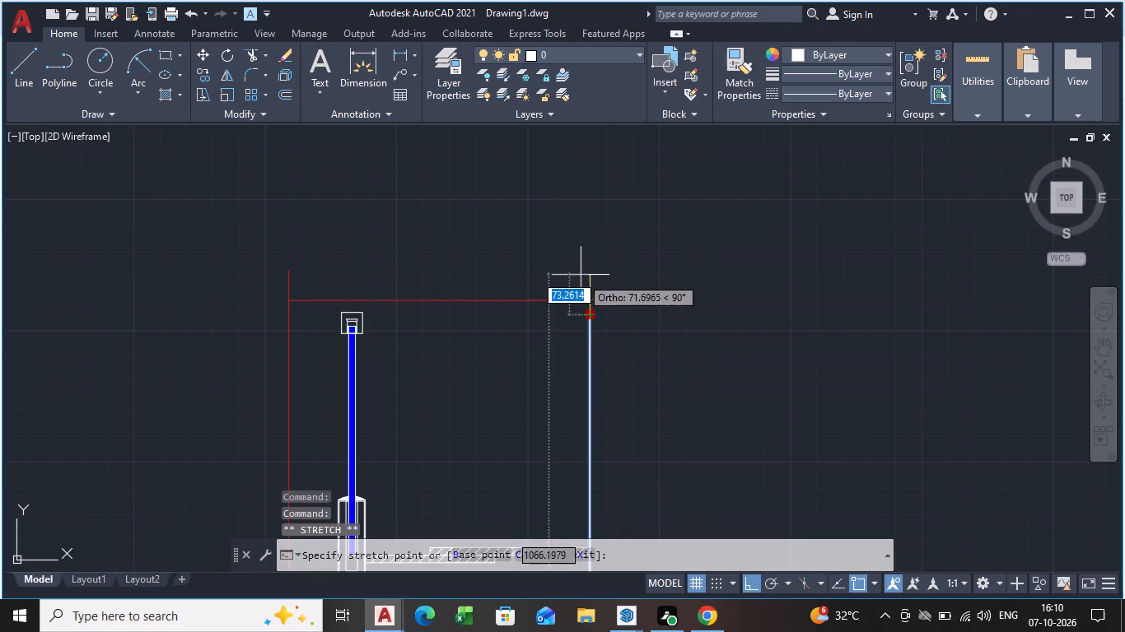
click(581, 270)
key(Escape)
Trim the overshooting upper ends of both vertical lines back to the horizontal top line.
scroll(564, 351, up, 1)
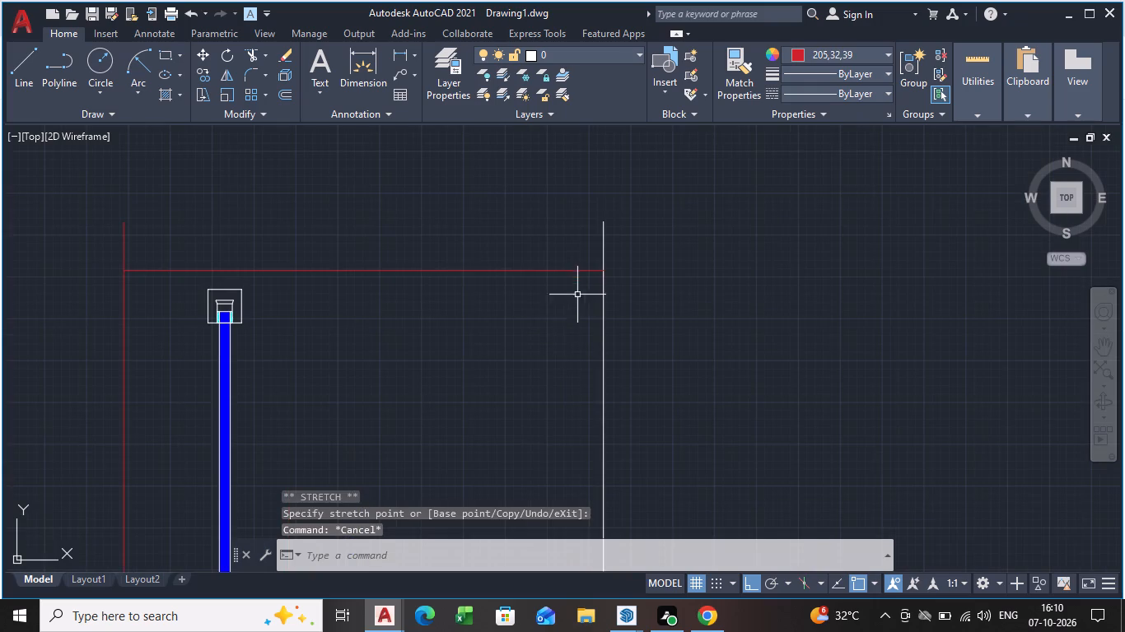
scroll(590, 266, up, 8)
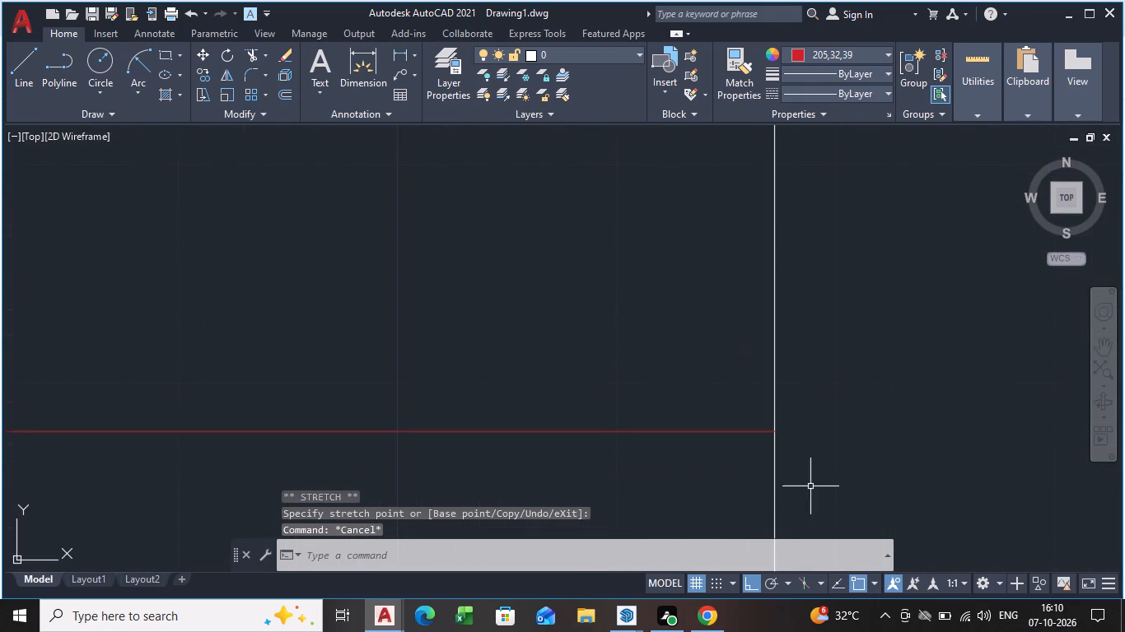
scroll(775, 467, up, 3)
scroll(771, 445, down, 10)
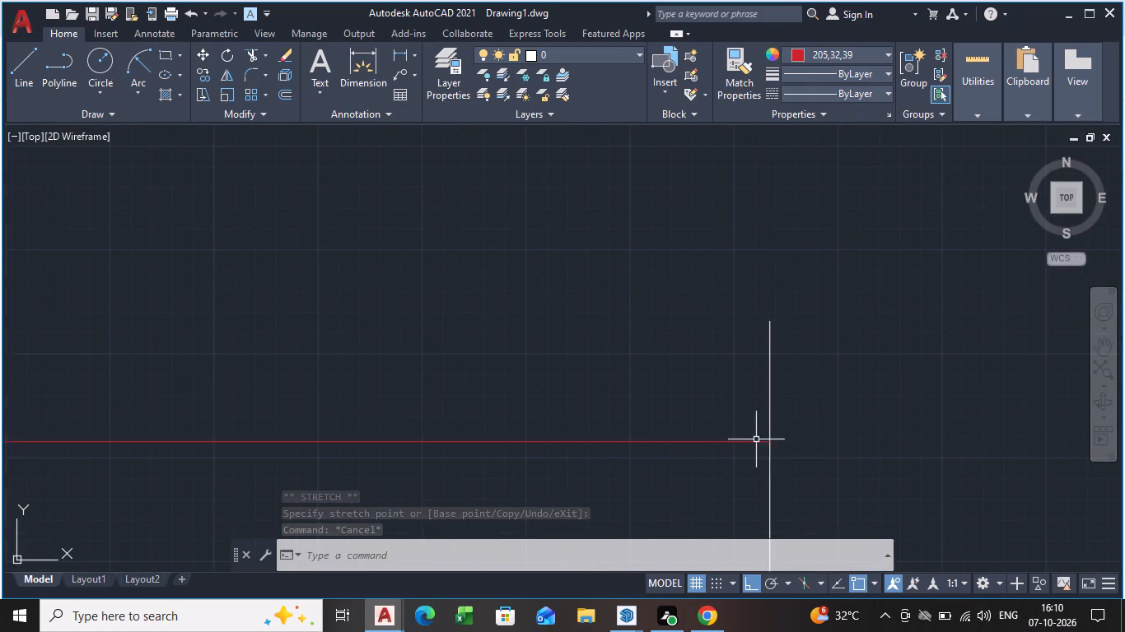
scroll(705, 425, down, 4)
middle_drag(656, 449, 673, 401)
key(t)
key(r)
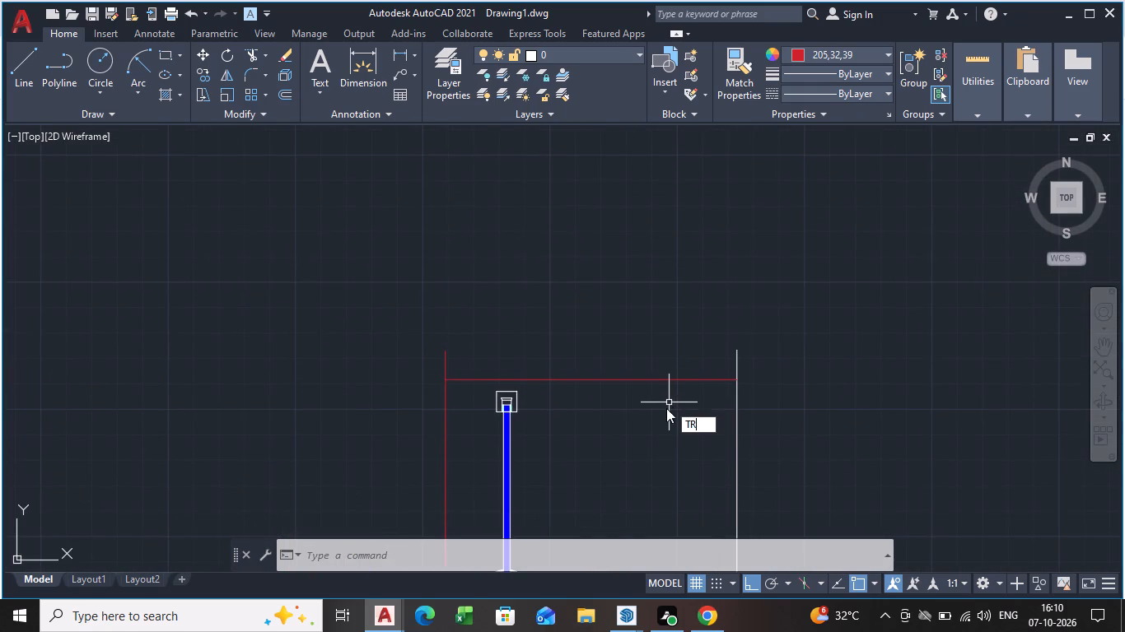
key(Return)
key(Return)
drag(414, 355, 475, 360)
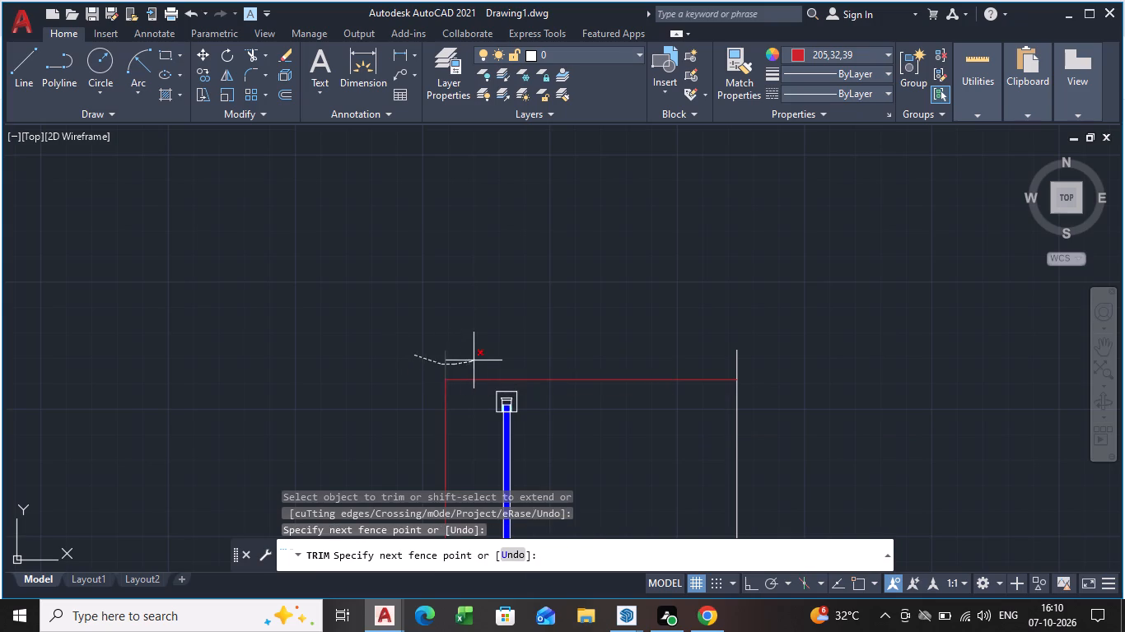
drag(475, 360, 476, 360)
drag(721, 352, 765, 370)
scroll(740, 390, up, 3)
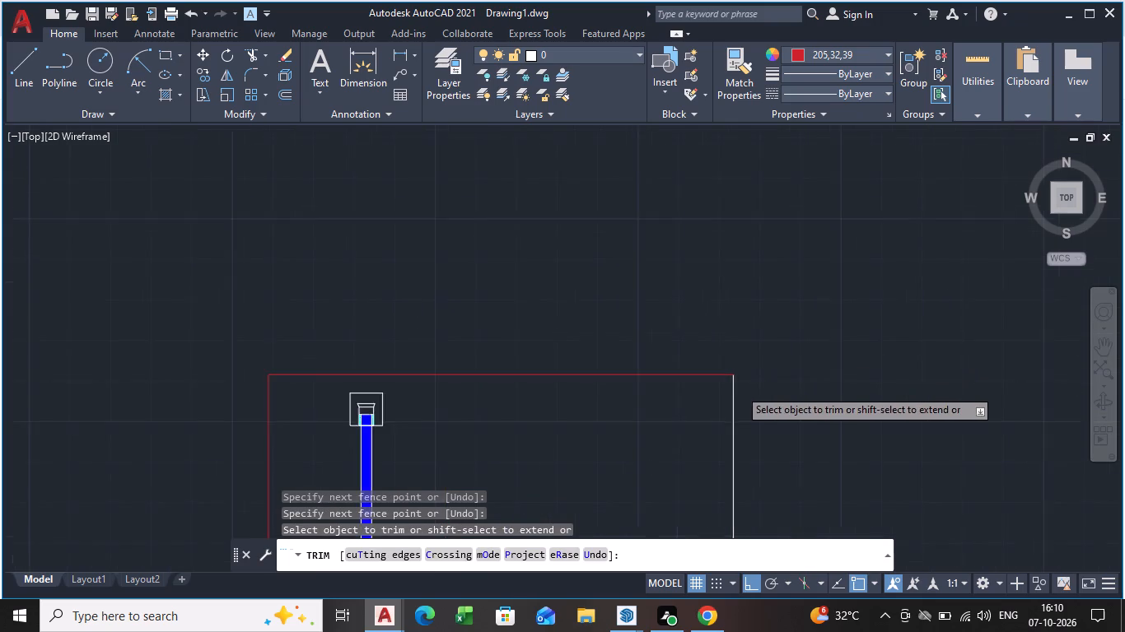
scroll(727, 364, up, 5)
key(Escape)
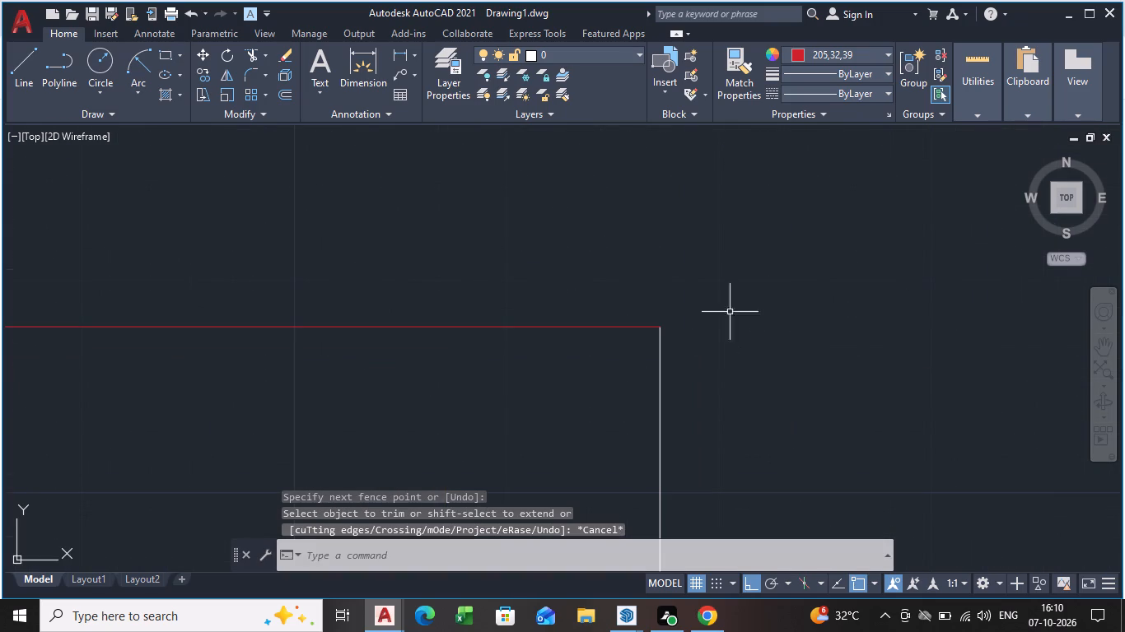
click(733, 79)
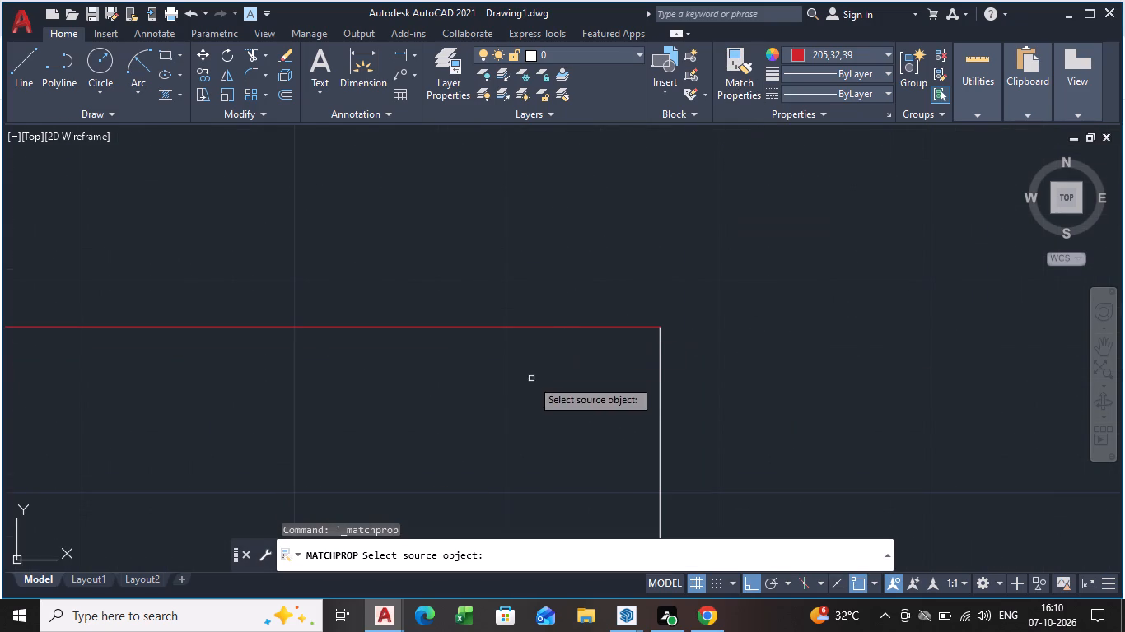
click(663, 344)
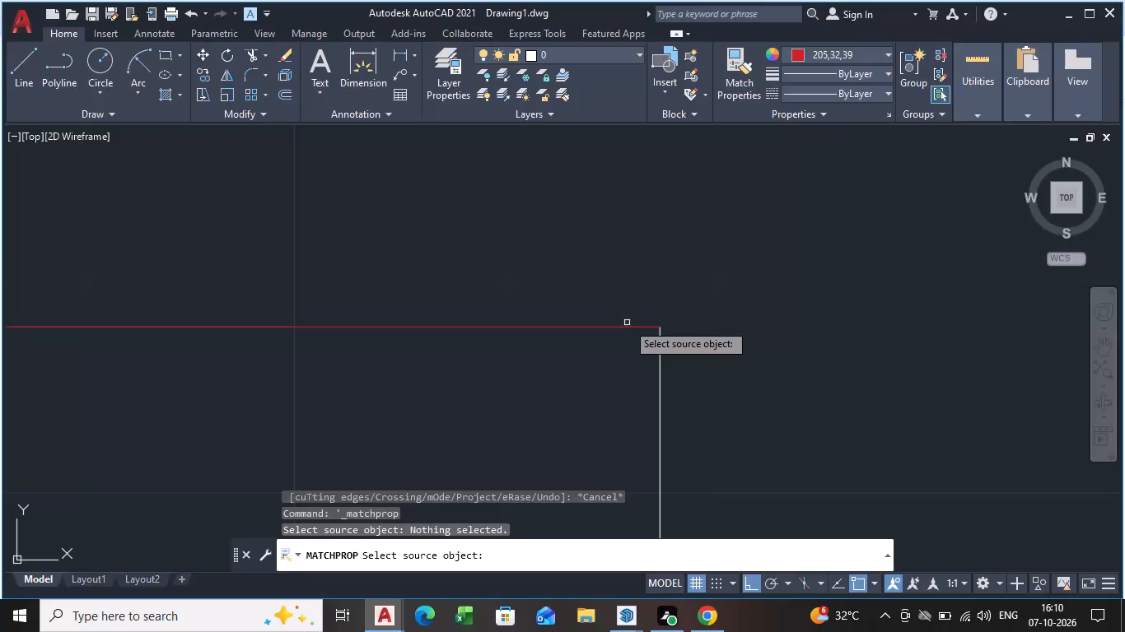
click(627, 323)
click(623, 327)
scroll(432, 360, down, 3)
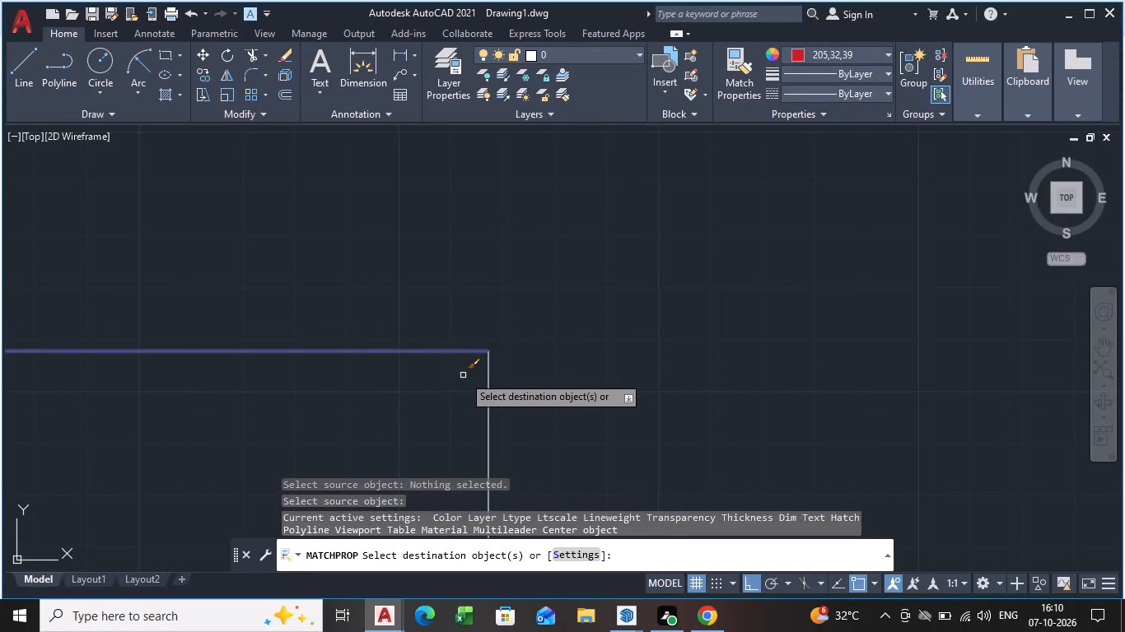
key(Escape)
Match the properties of the red top line and the red vertical frame line to the white end line.
click(749, 85)
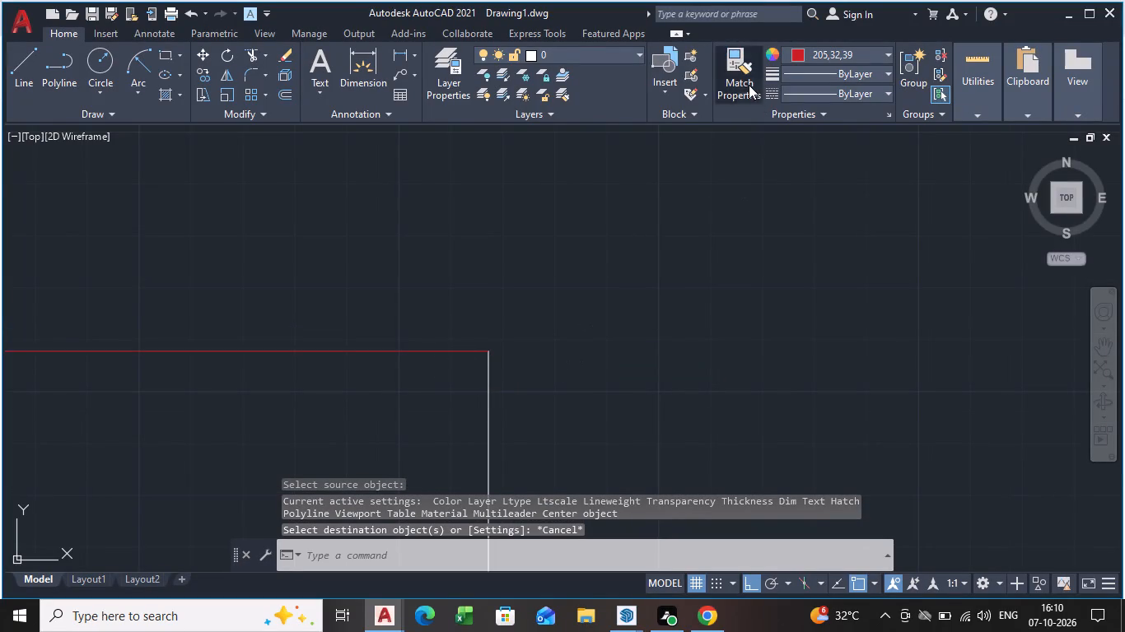
click(489, 425)
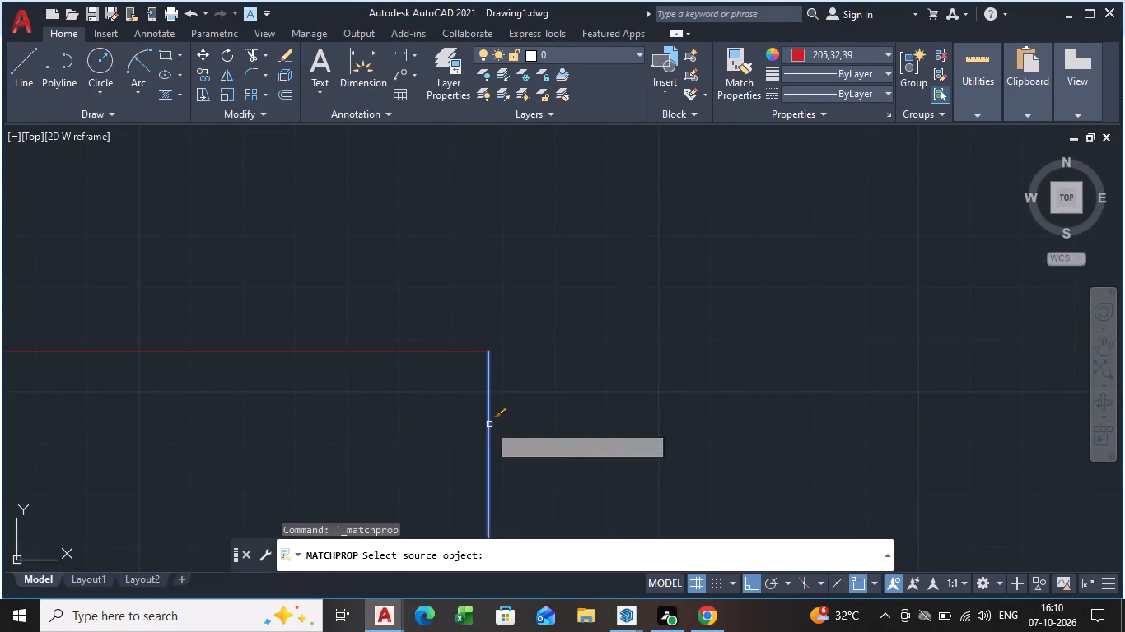
click(450, 351)
scroll(357, 387, down, 3)
middle_drag(357, 388, 440, 392)
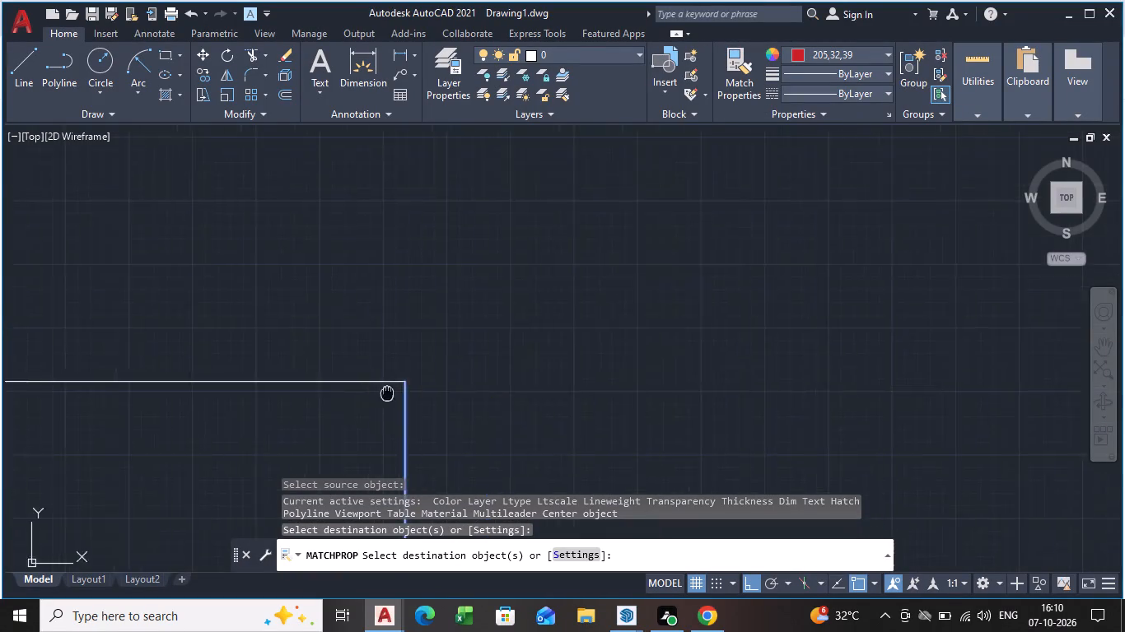
middle_drag(440, 392, 905, 281)
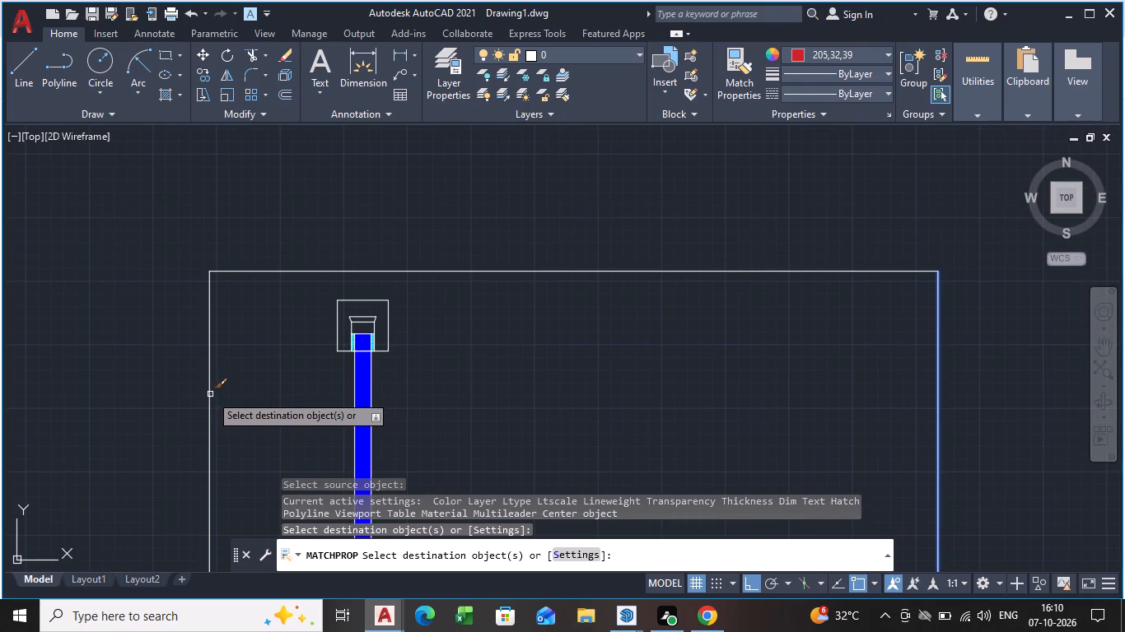
click(210, 394)
scroll(456, 400, down, 4)
middle_drag(588, 451, 575, 314)
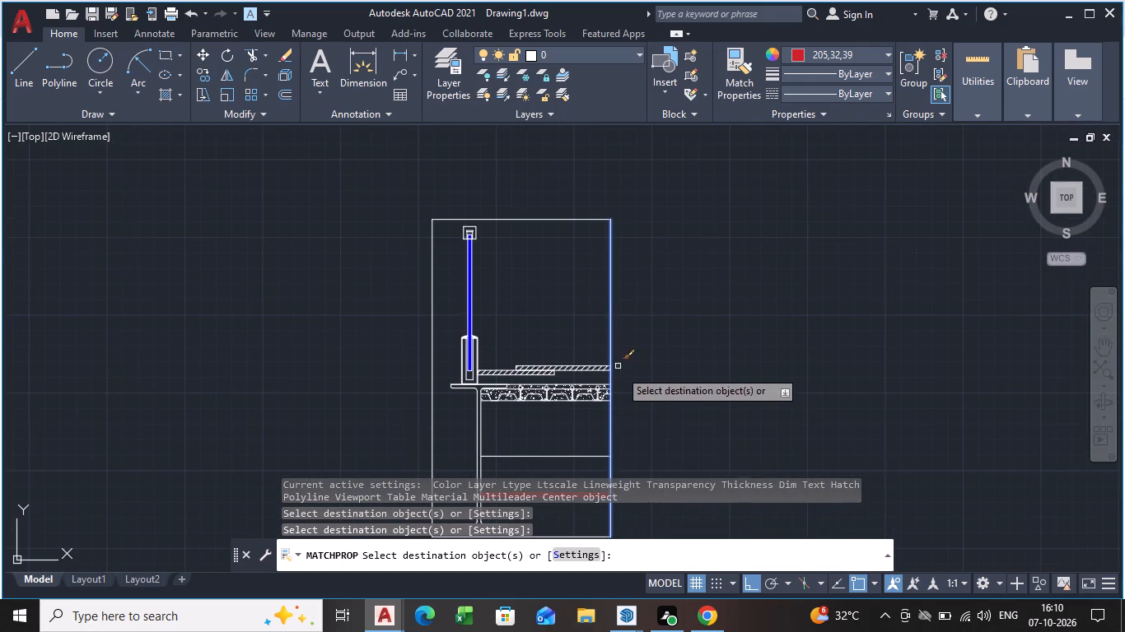
scroll(601, 458, down, 1)
middle_drag(604, 458, 611, 339)
key(space)
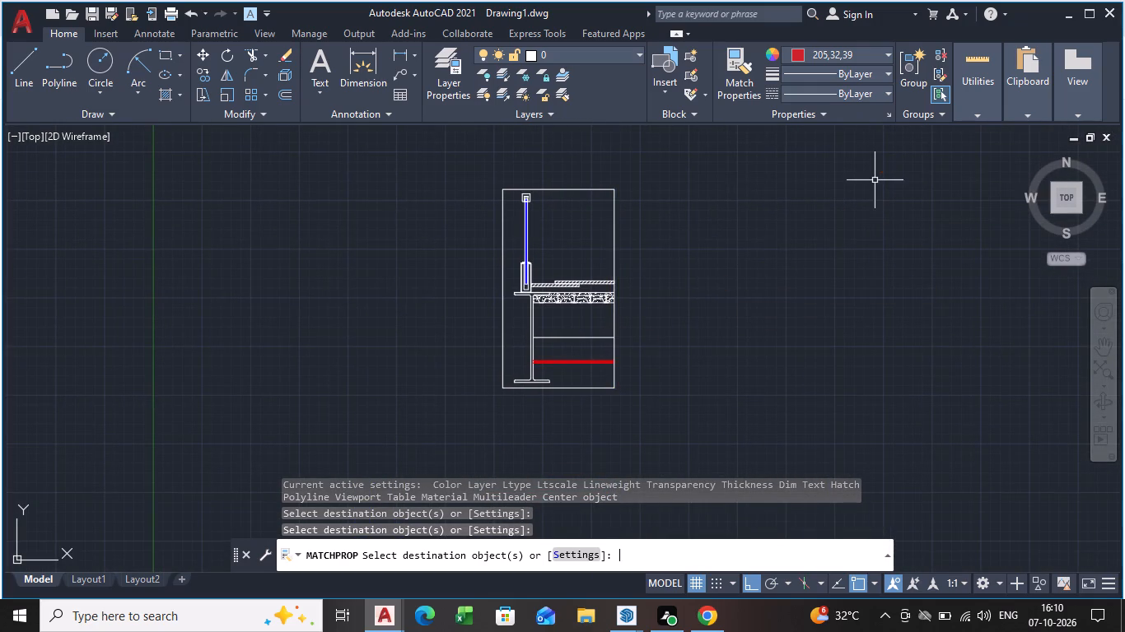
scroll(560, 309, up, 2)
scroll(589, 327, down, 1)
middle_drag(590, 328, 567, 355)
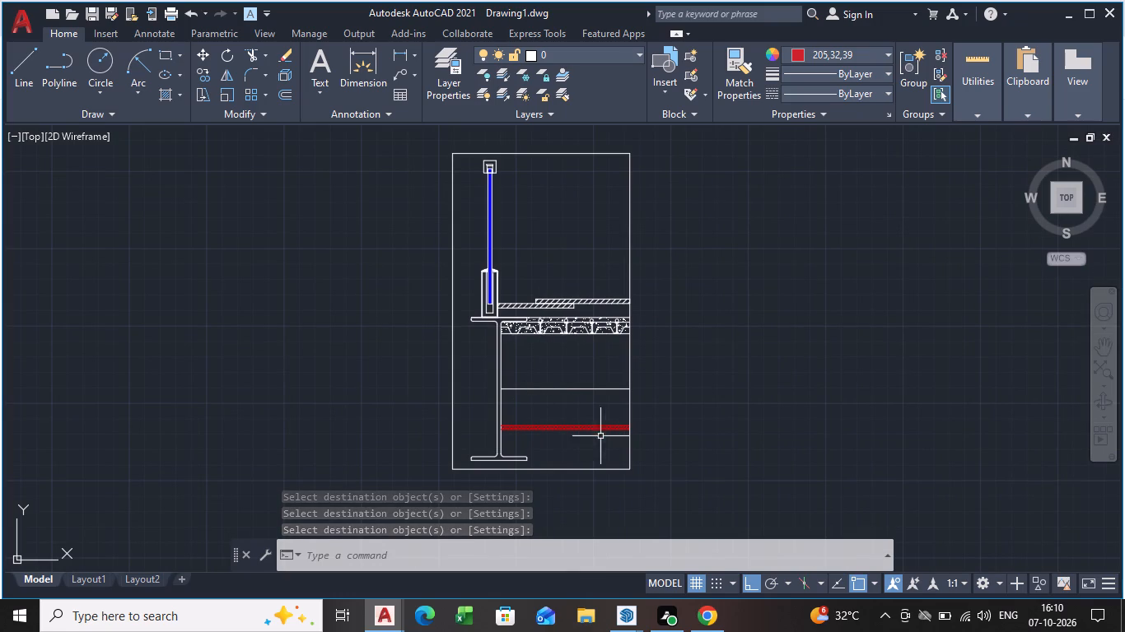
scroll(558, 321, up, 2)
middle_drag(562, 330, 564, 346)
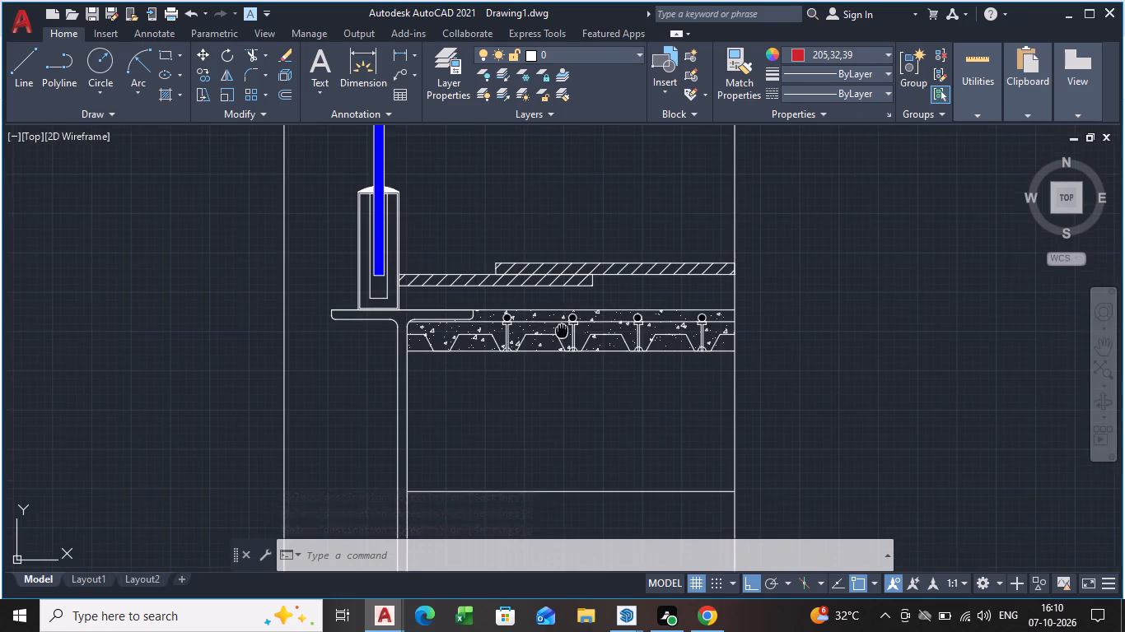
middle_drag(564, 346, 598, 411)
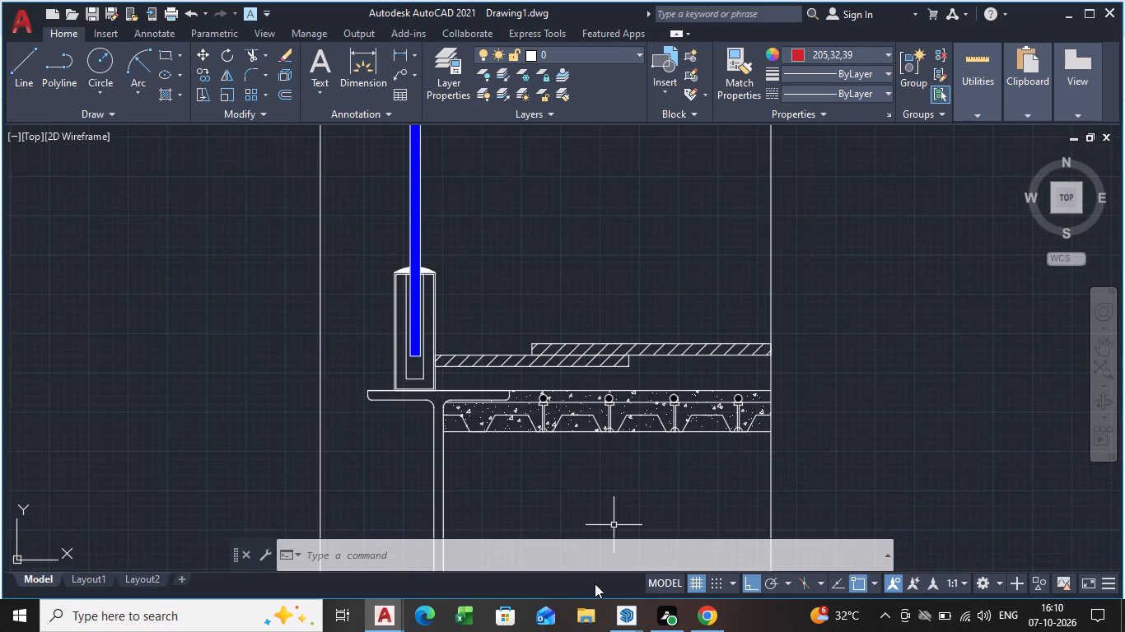
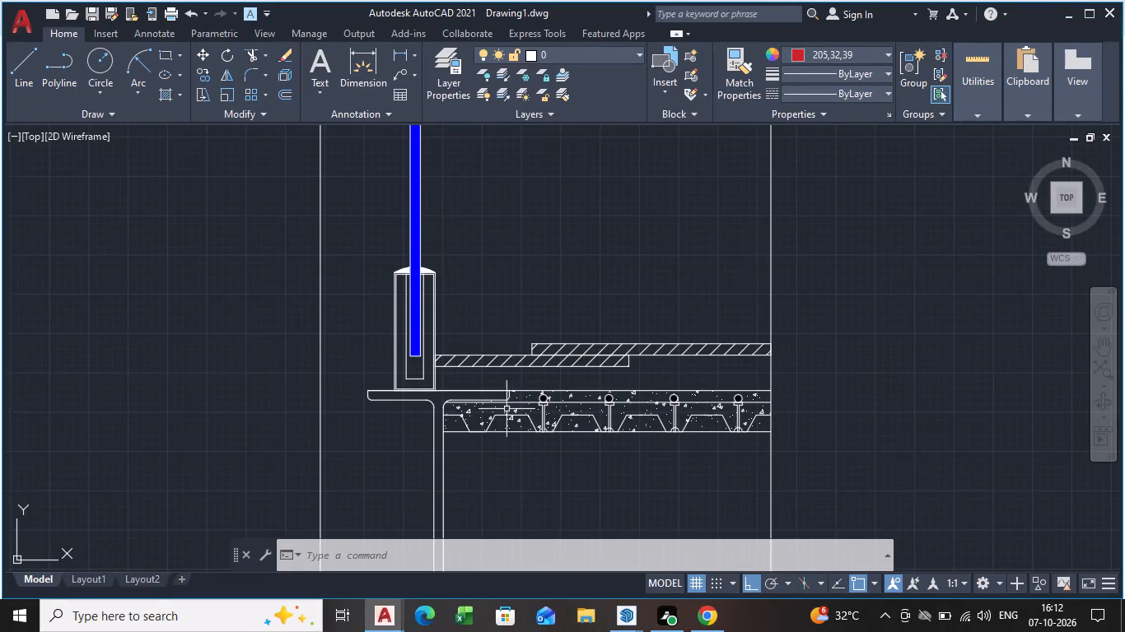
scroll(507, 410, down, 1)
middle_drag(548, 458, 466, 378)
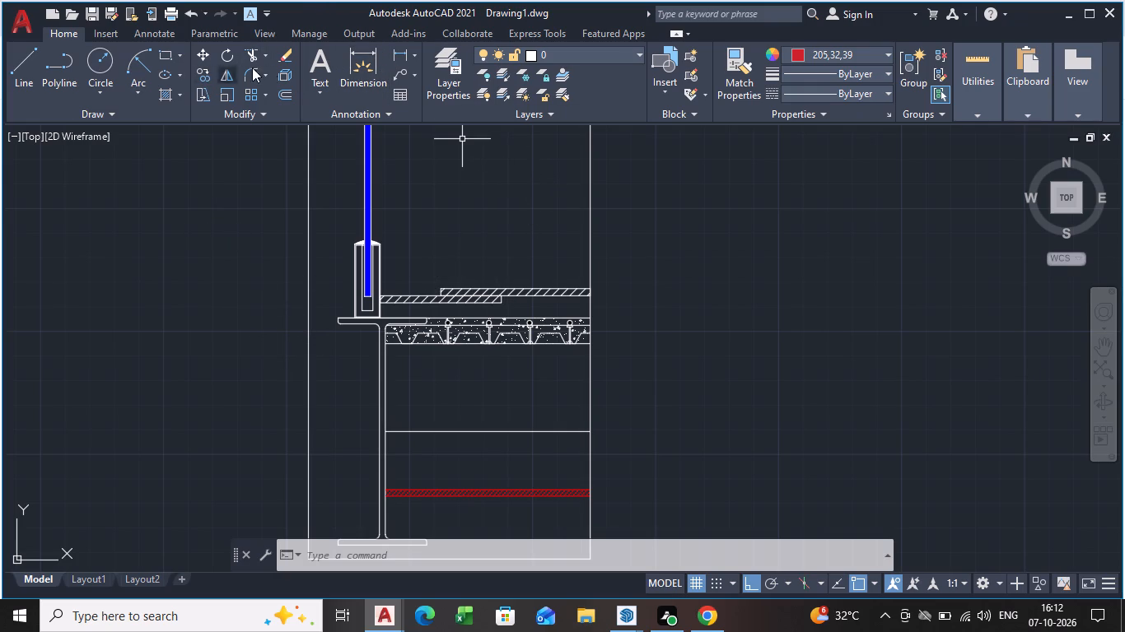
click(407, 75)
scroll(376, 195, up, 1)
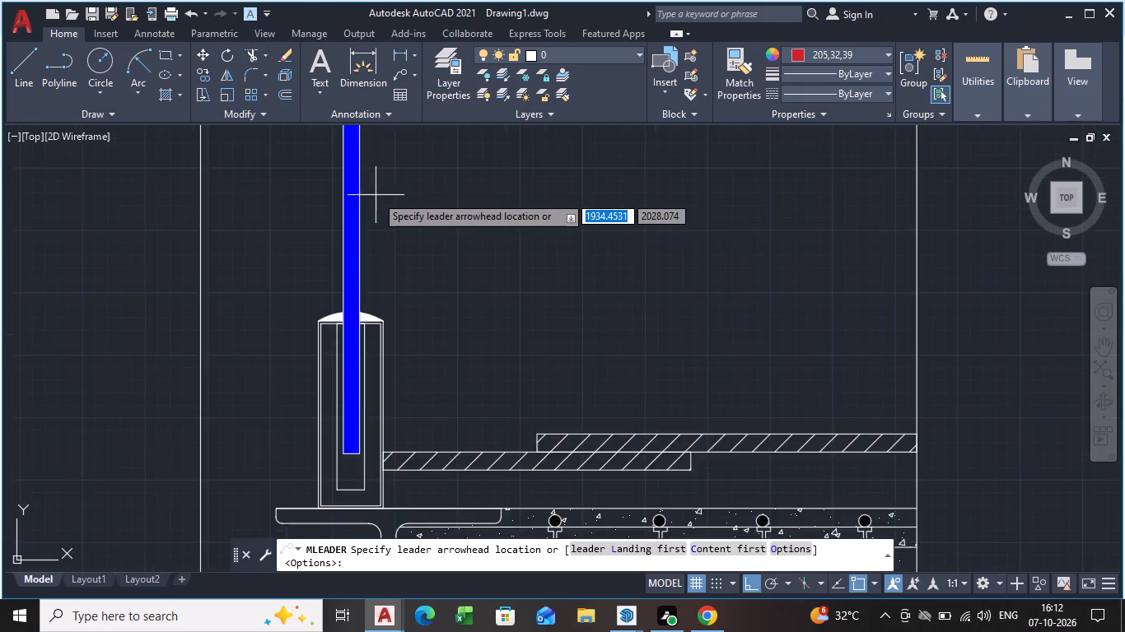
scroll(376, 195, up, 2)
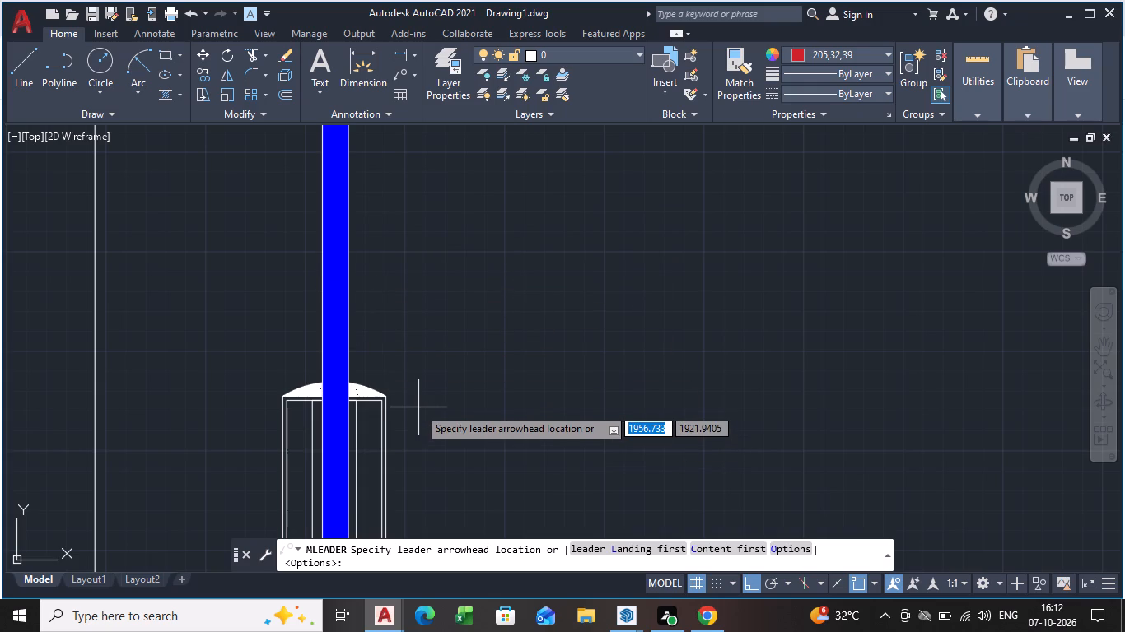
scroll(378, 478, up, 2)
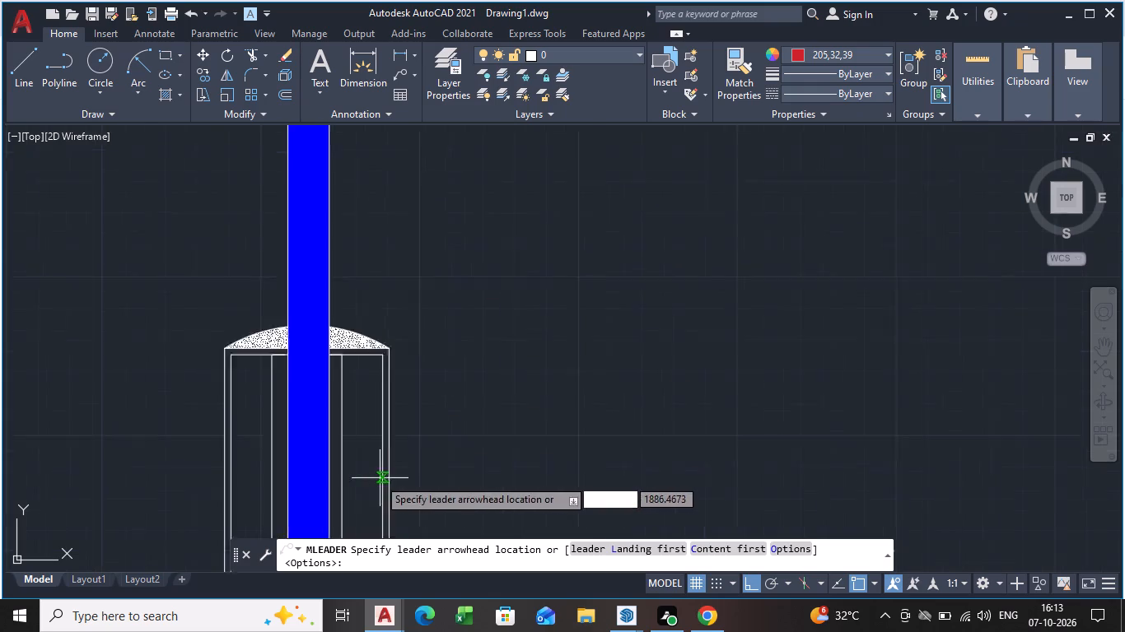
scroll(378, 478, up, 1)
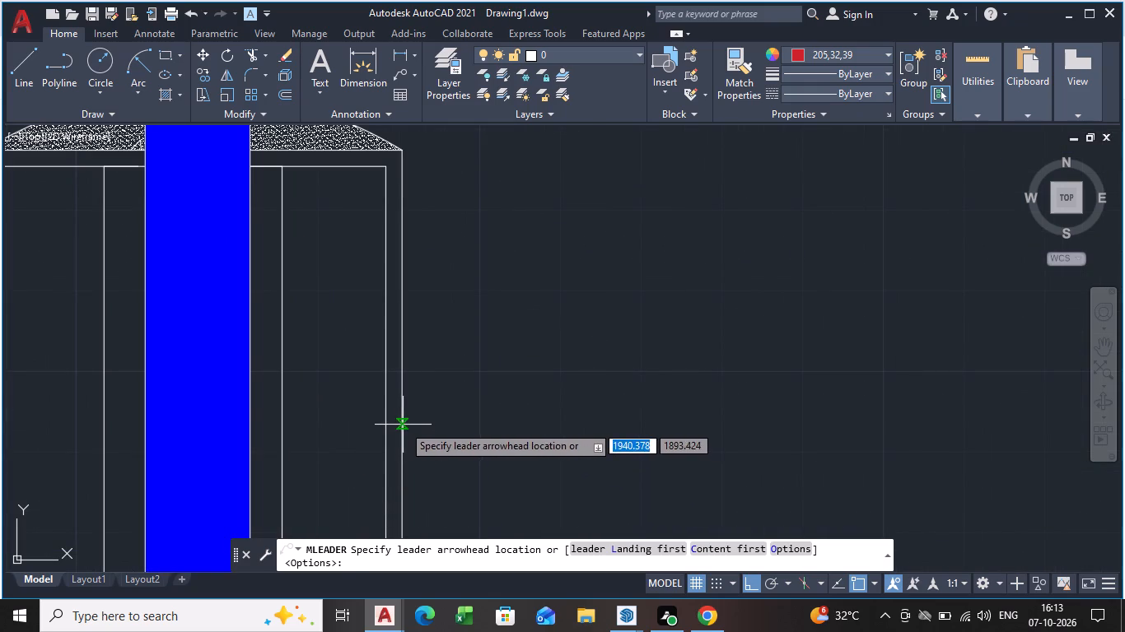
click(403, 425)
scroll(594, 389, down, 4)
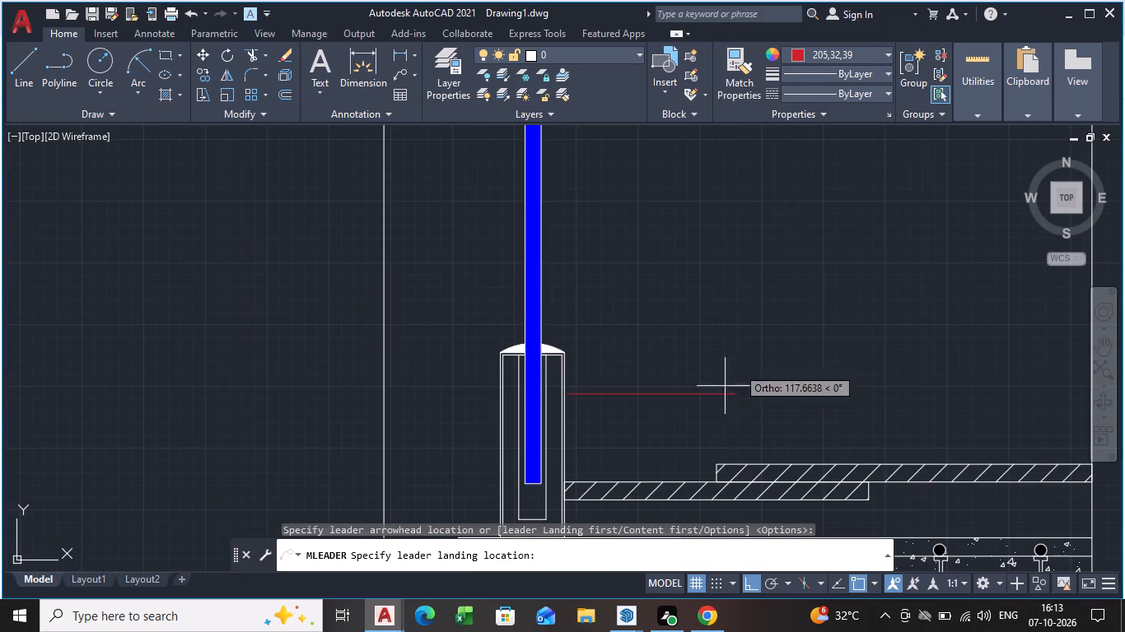
Set the current object colour to ByLayer and abandon the red leader in progress.
click(882, 52)
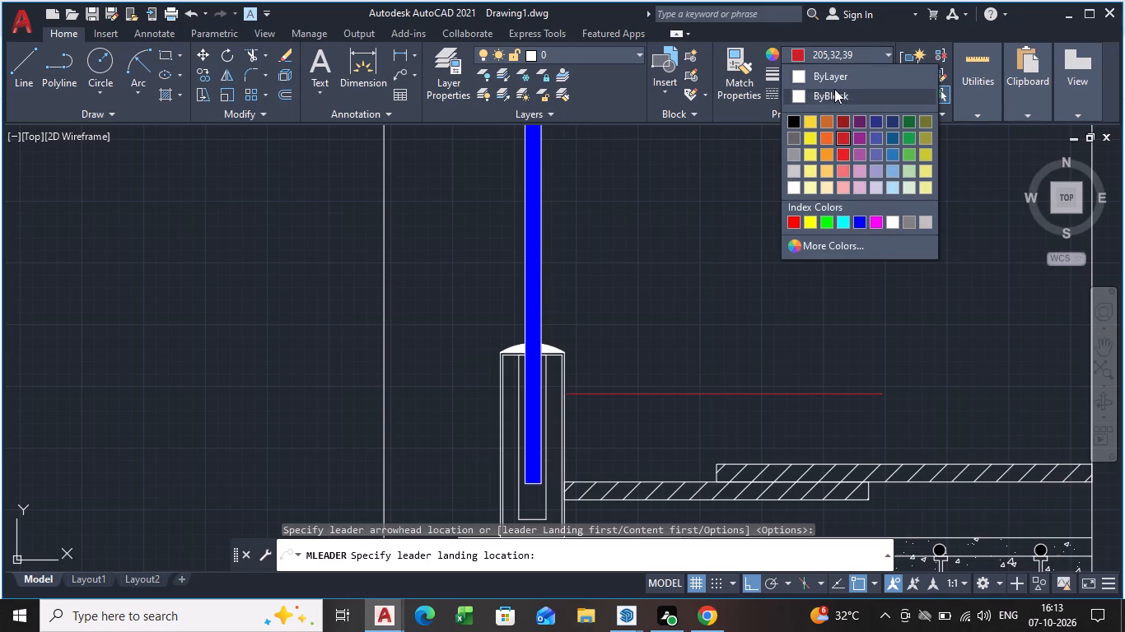
click(834, 77)
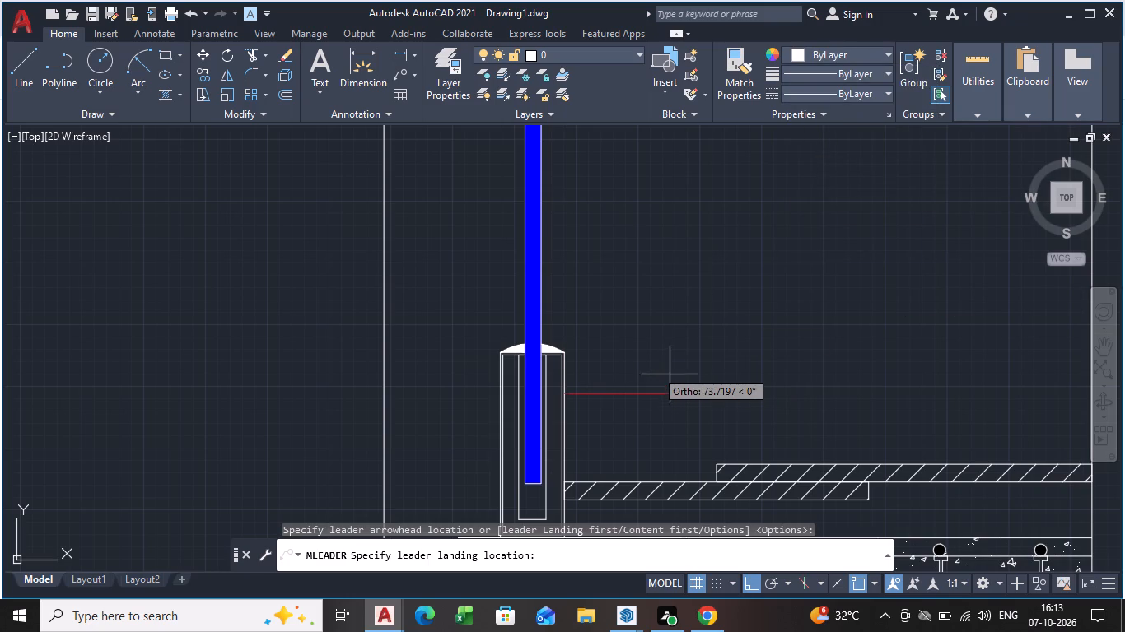
key(grave)
key(Escape)
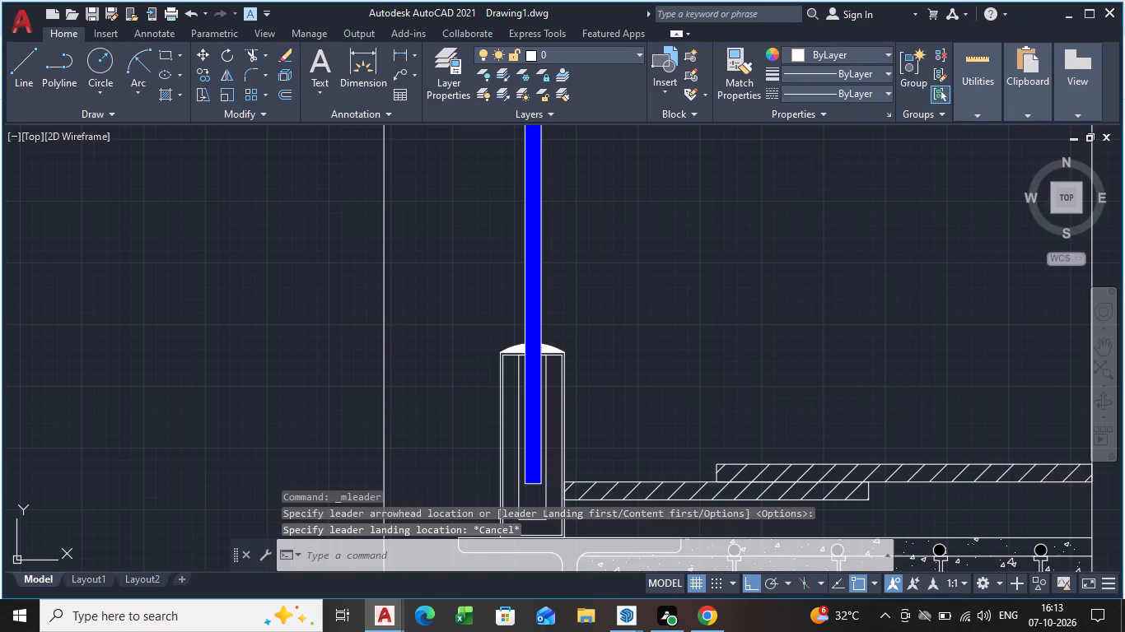
Place a horizontal multileader with its arrowhead on the right outer face of the glass base channel and its landing to the right.
click(408, 74)
scroll(544, 381, up, 4)
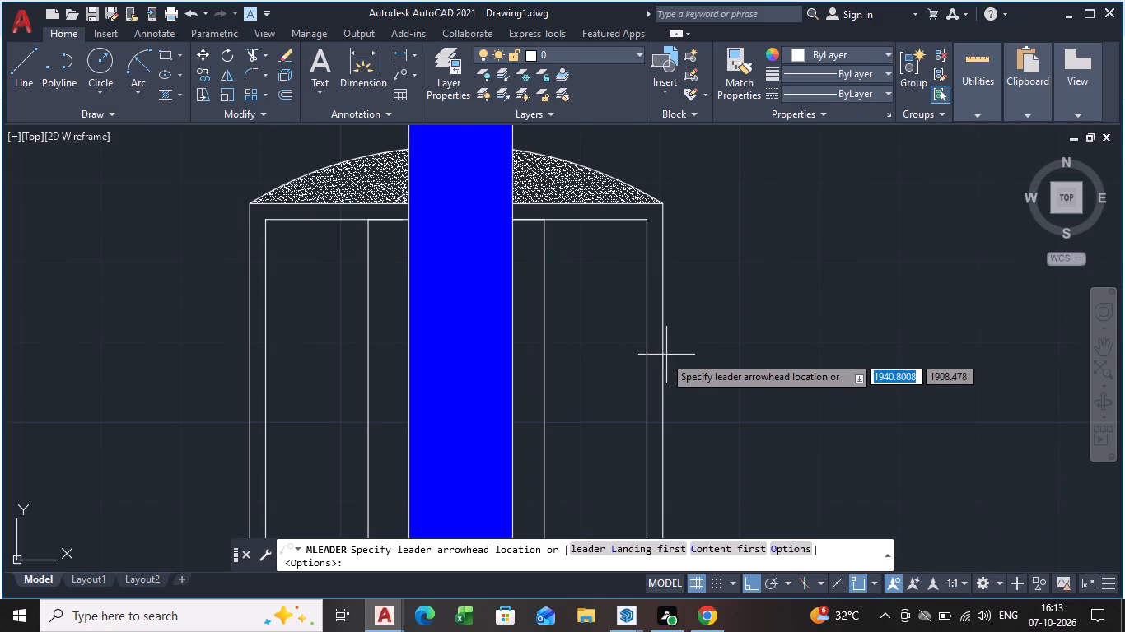
click(661, 356)
scroll(824, 351, down, 2)
middle_drag(822, 351, 598, 286)
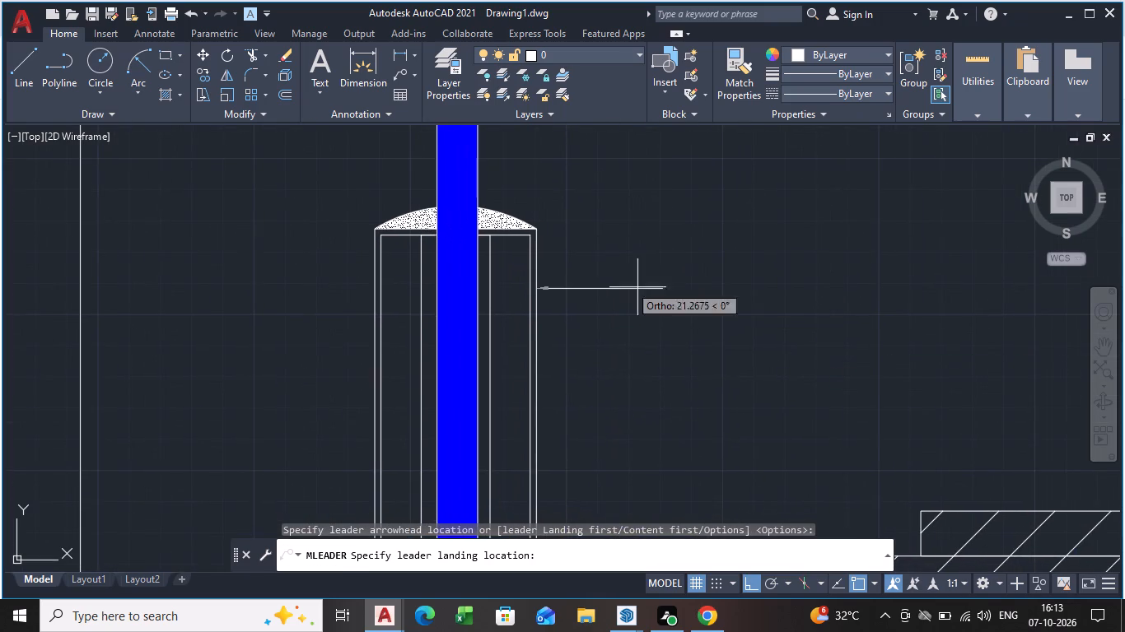
click(616, 290)
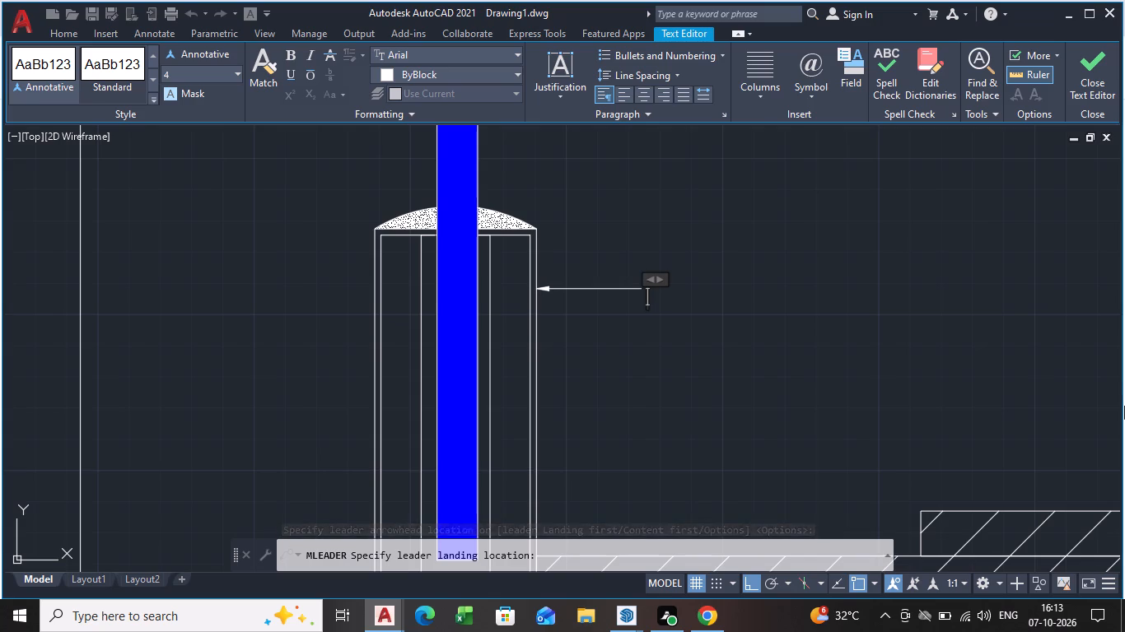
Enter the leader text as ALUMINIUM " U CHANNEL BASE SUPPORT and finish the note.
key(a)
text(LUMINIUM)
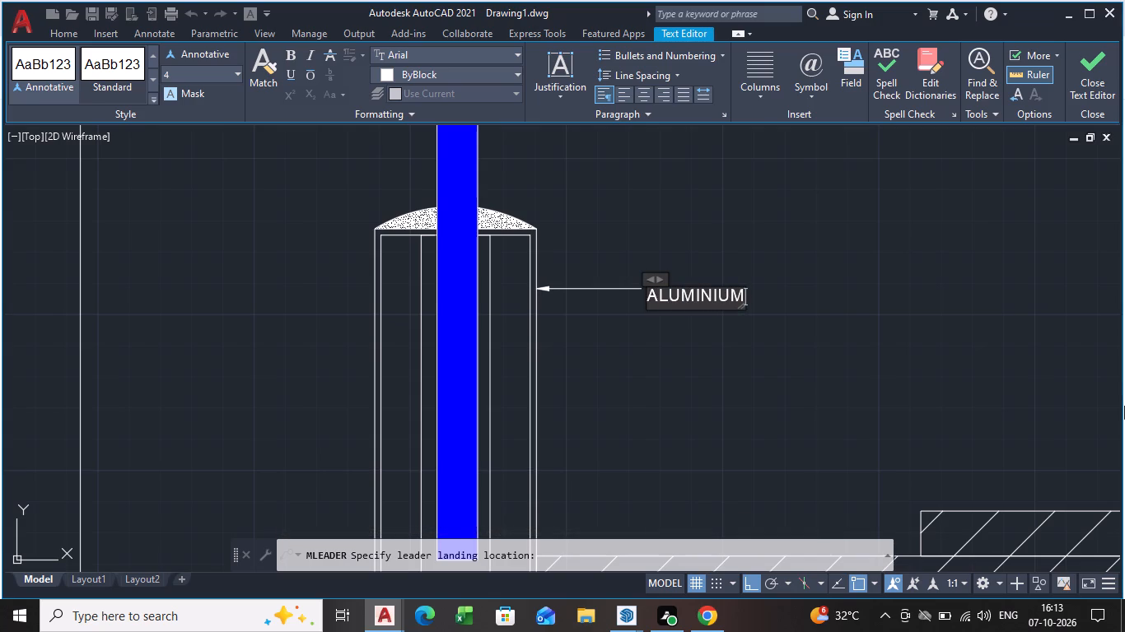
key(space)
text(')
key(BackSpace)
key(shift+quotedbl)
key(space)
text(U)
key(space)
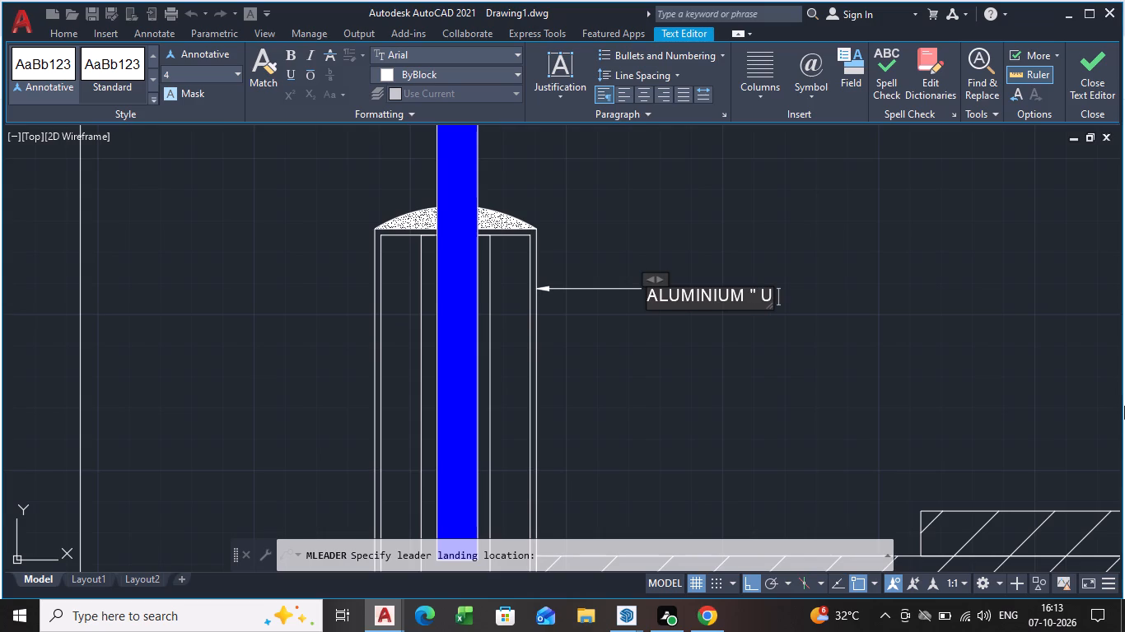
text(CHANNEL)
key(space)
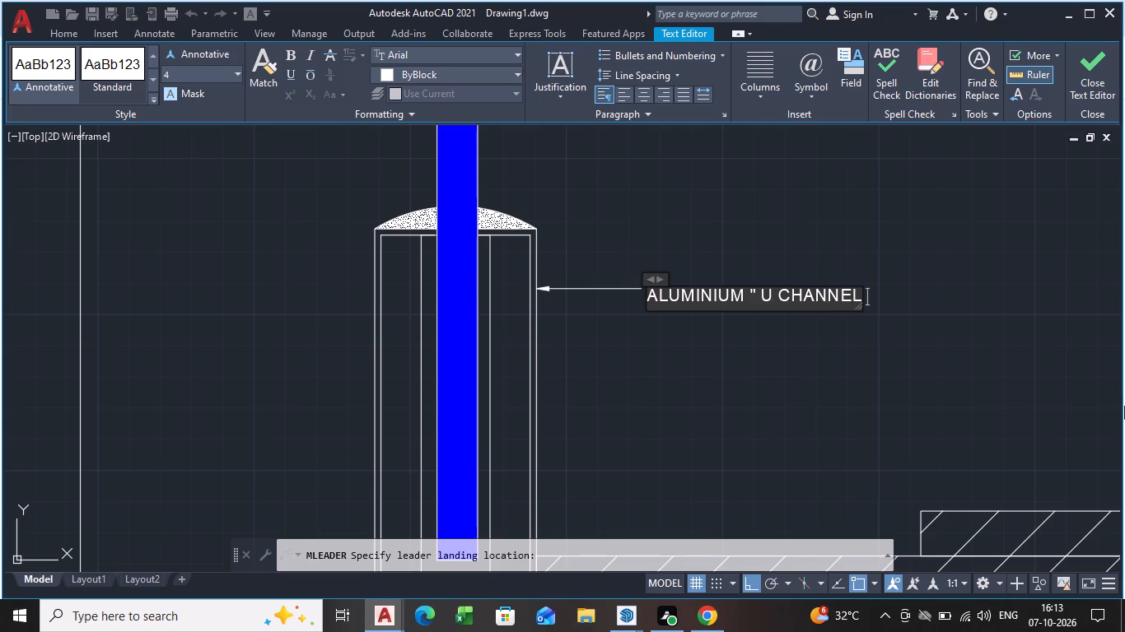
text(BASE)
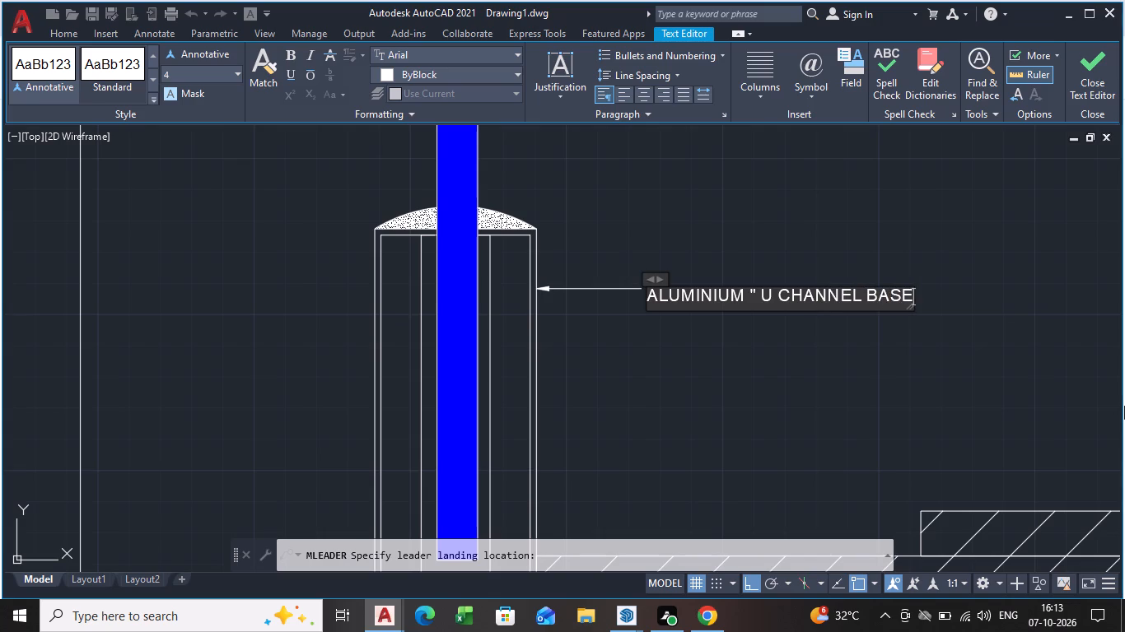
key(space)
text(SUPPORT)
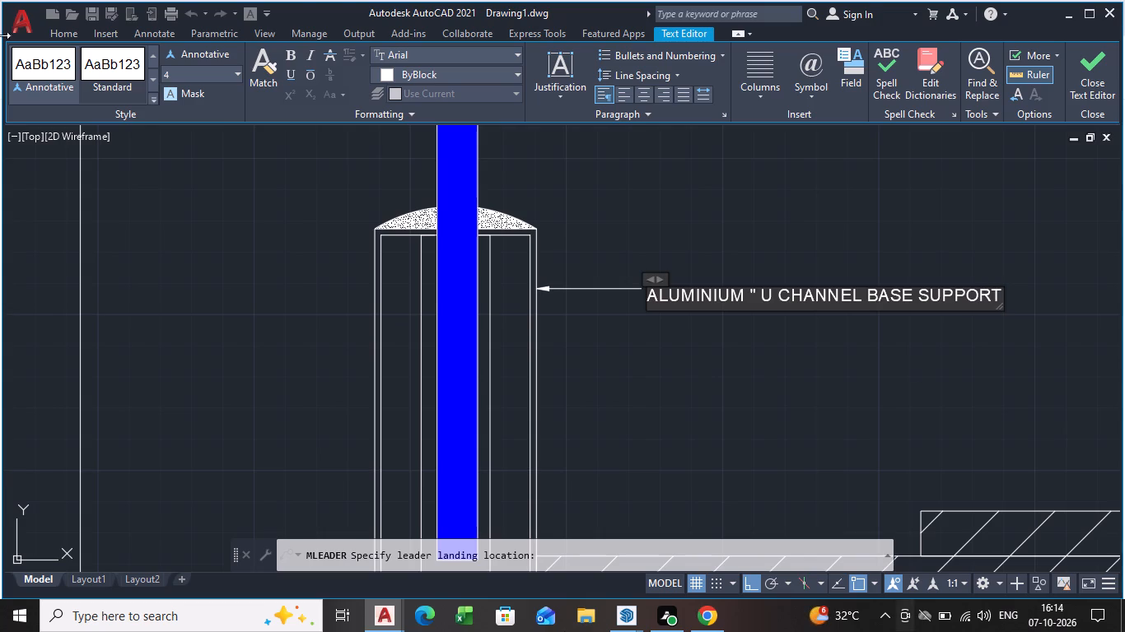
click(1097, 83)
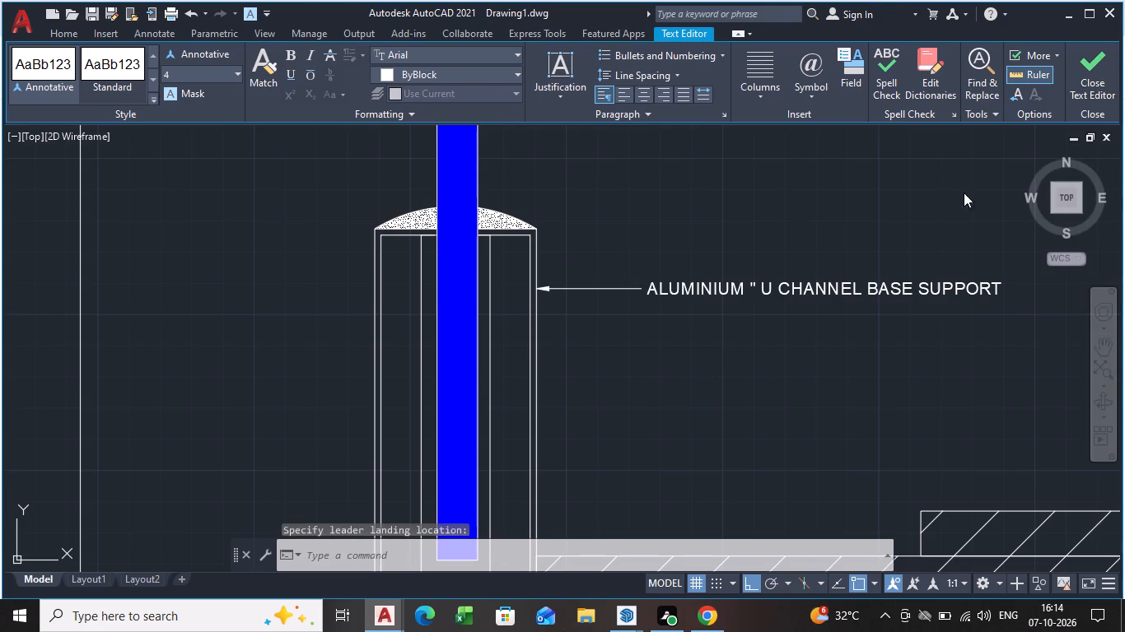
Add a second line reading AS PER VENDOR DETAIL to the base channel's leader note.
click(712, 288)
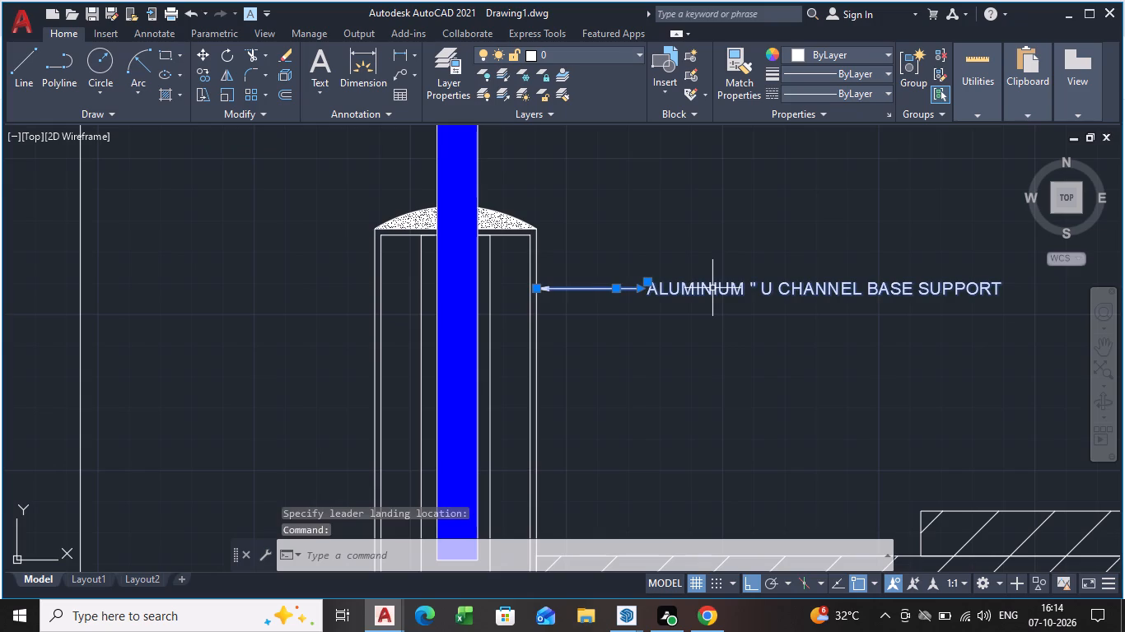
click(687, 348)
click(795, 349)
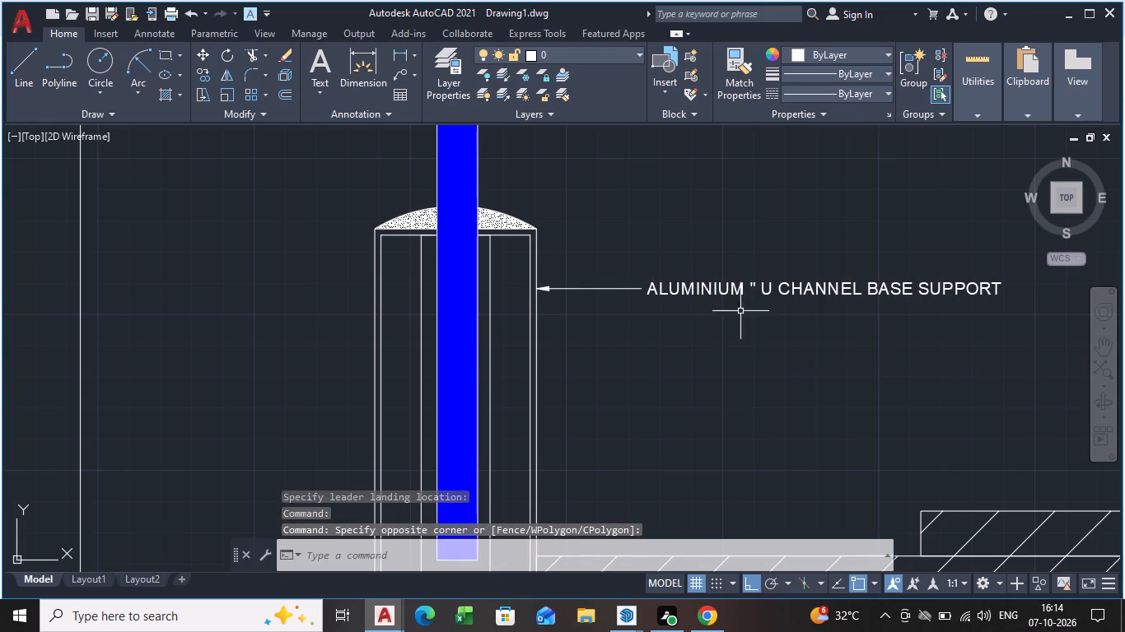
double_click(731, 286)
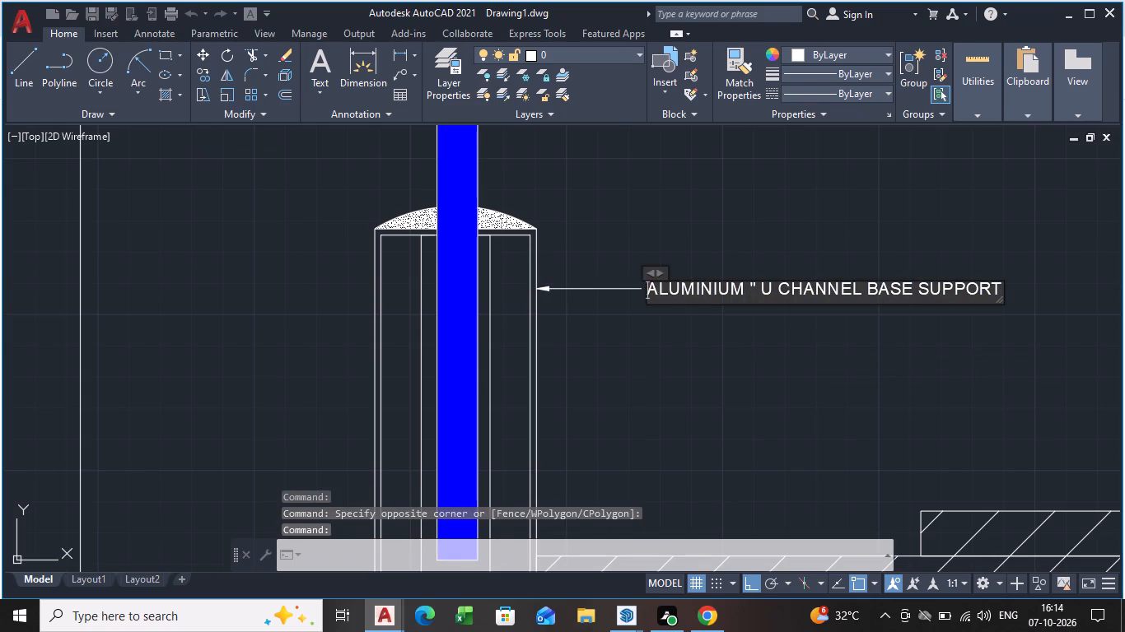
click(1000, 287)
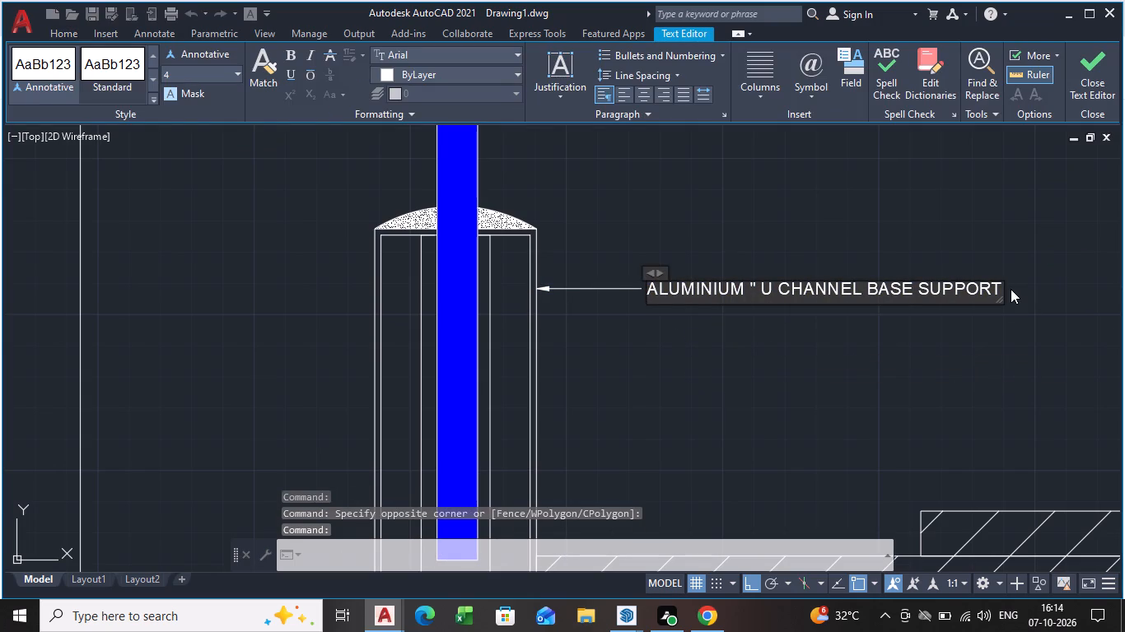
key(Return)
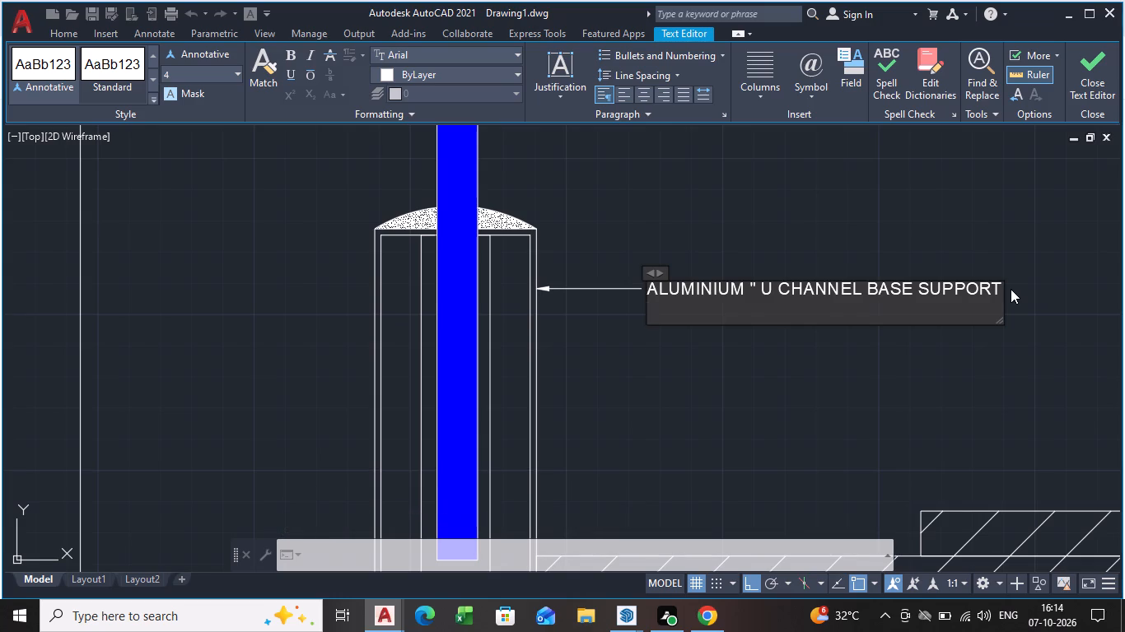
text(AS)
key(space)
text(PRR)
key(space)
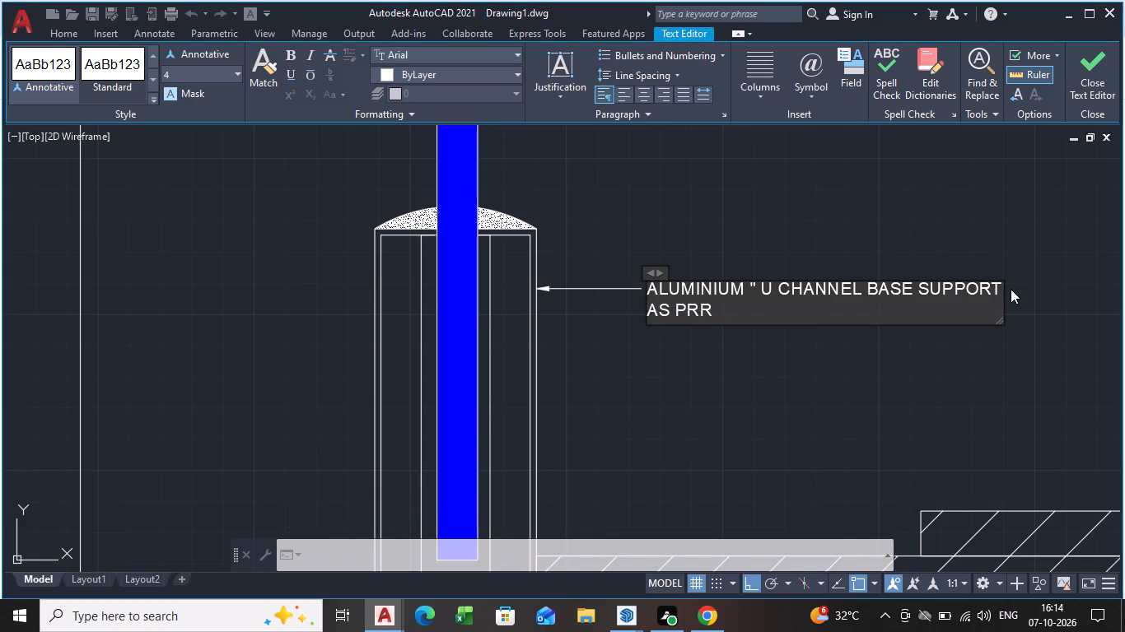
key(BackSpace)
key(BackSpace)
key(BackSpace)
key(BackSpace)
text(PW)
key(BackSpace)
text(ER)
key(space)
text(VENDOR DETAIL)
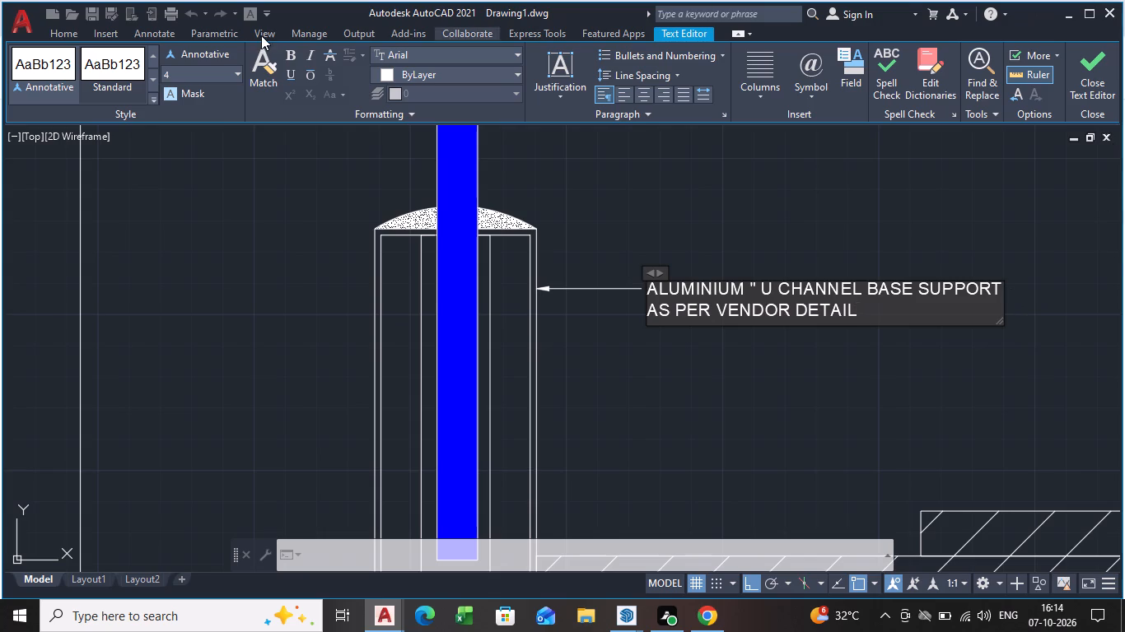
click(1109, 62)
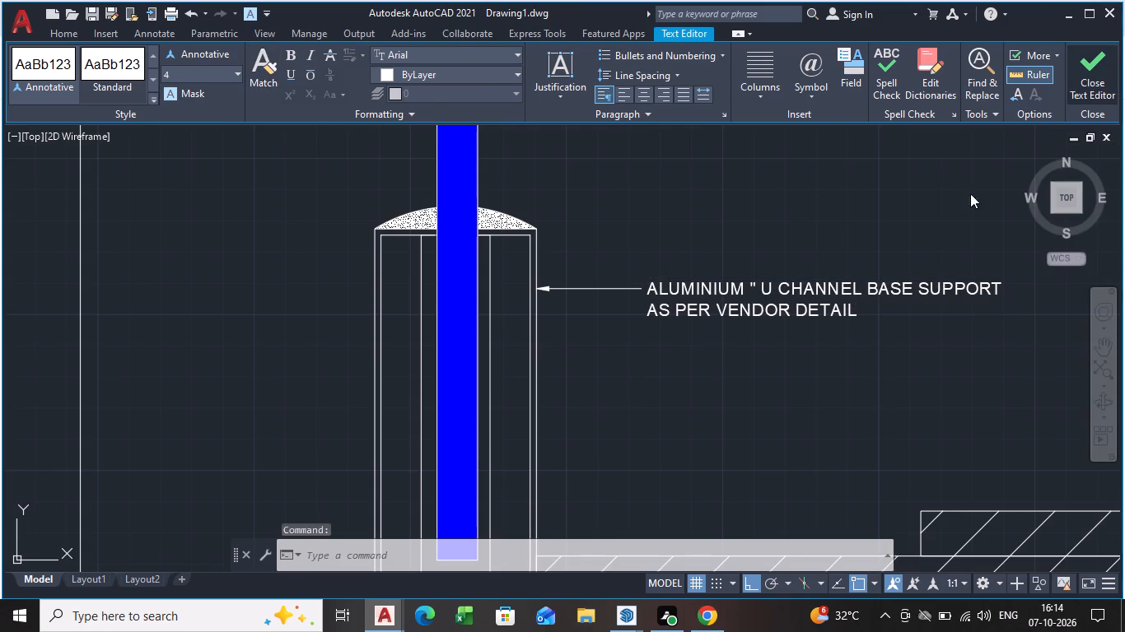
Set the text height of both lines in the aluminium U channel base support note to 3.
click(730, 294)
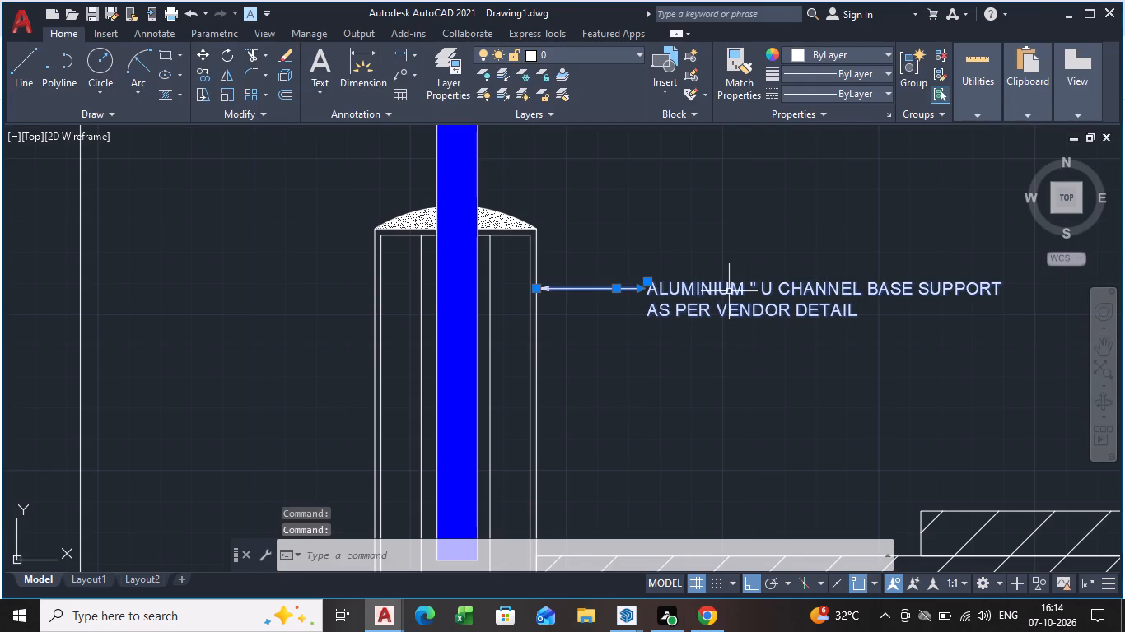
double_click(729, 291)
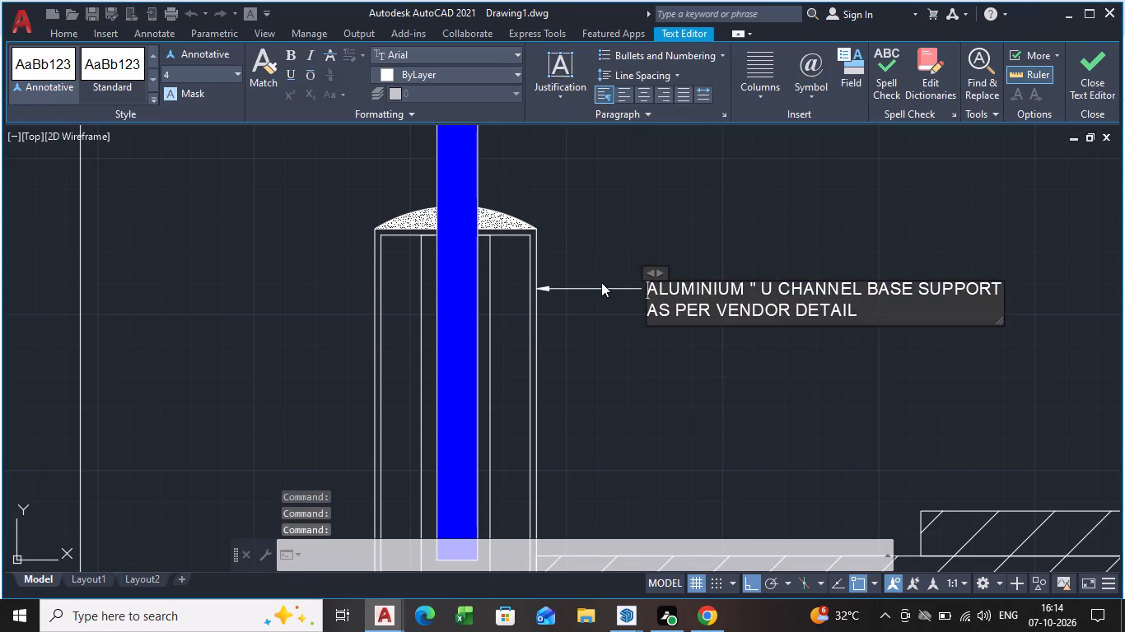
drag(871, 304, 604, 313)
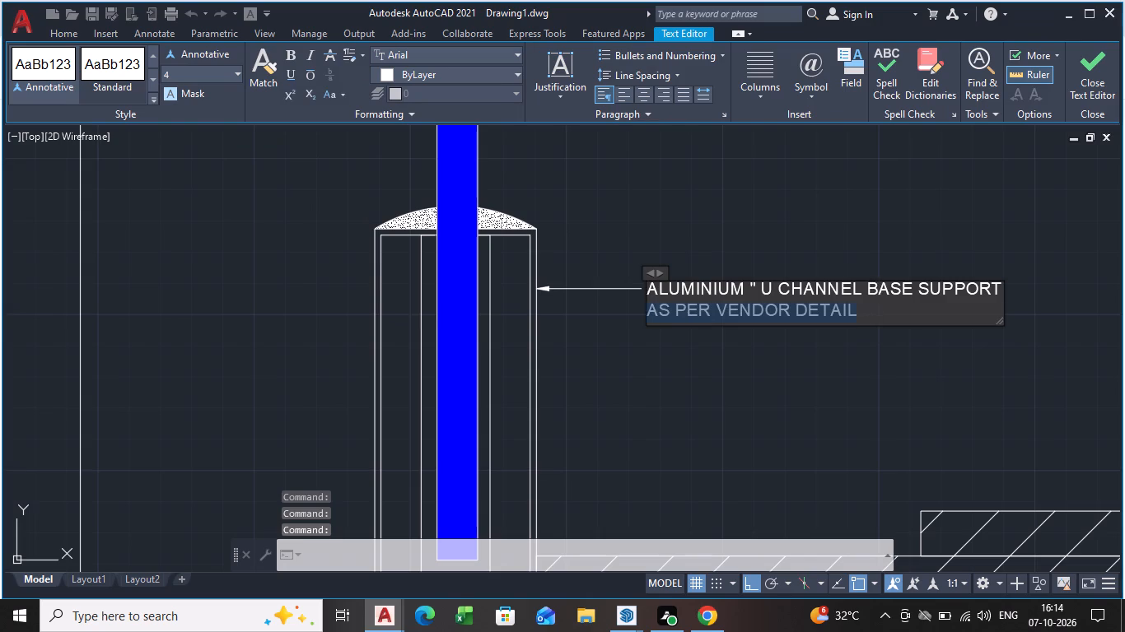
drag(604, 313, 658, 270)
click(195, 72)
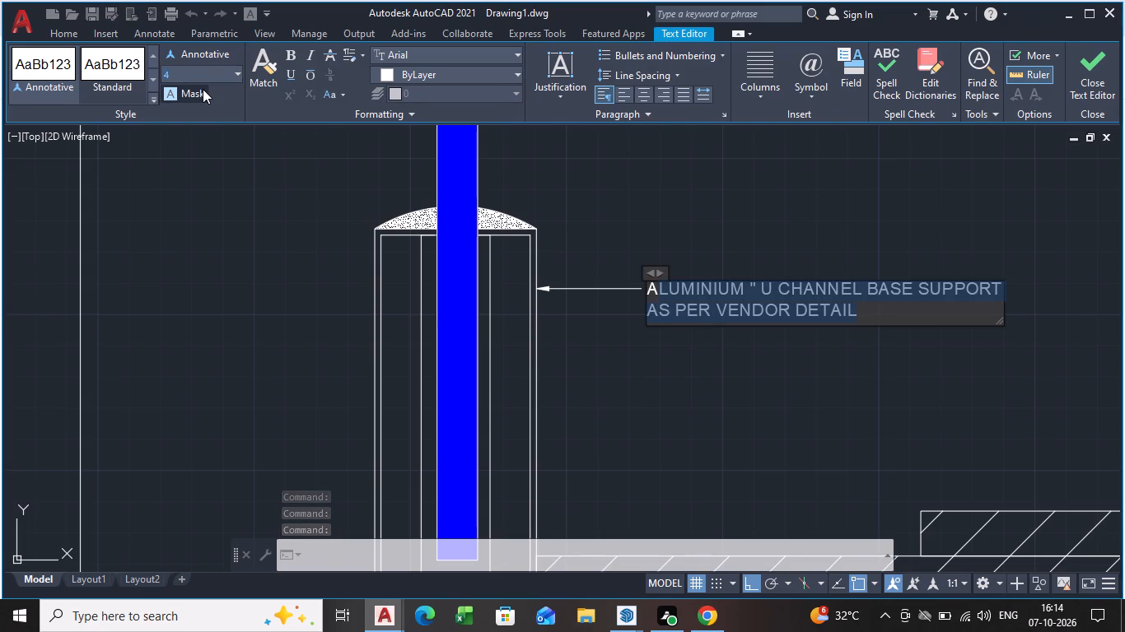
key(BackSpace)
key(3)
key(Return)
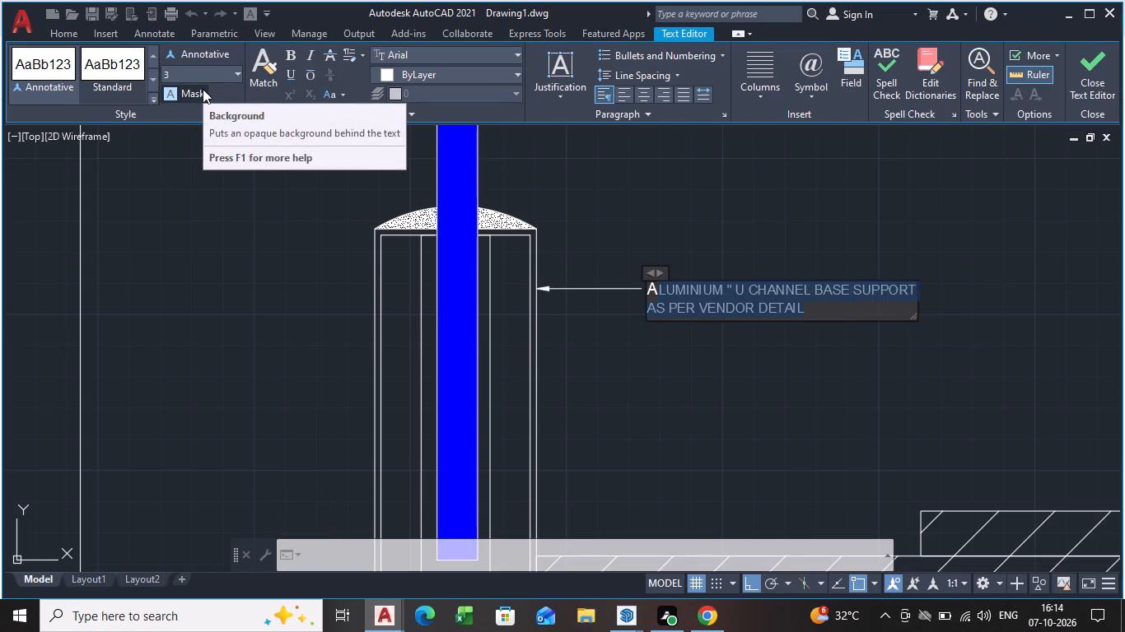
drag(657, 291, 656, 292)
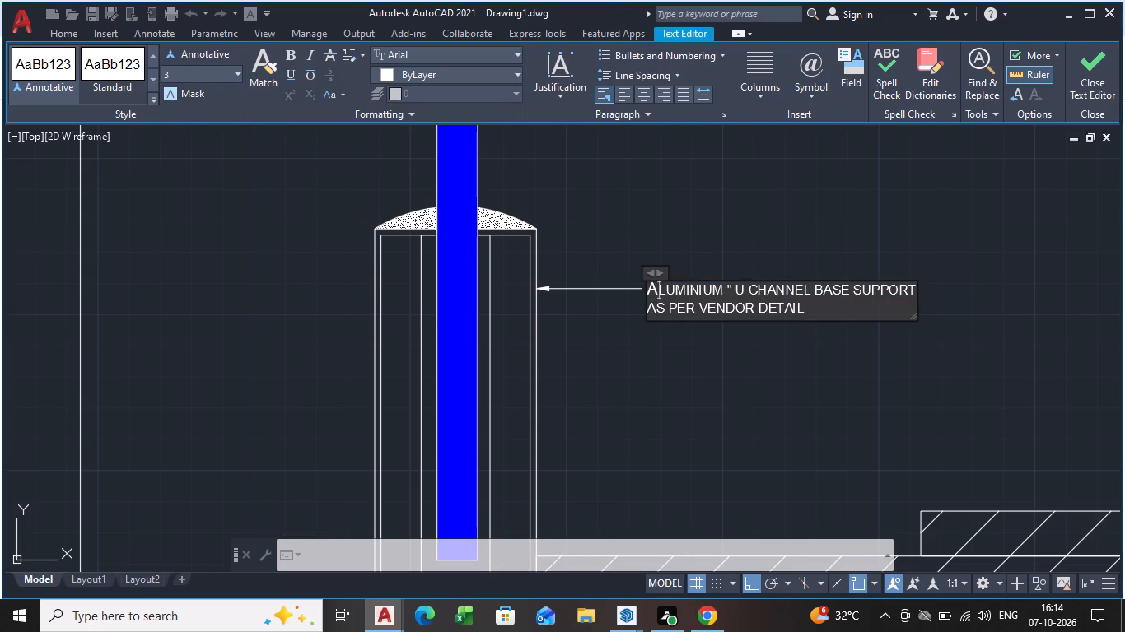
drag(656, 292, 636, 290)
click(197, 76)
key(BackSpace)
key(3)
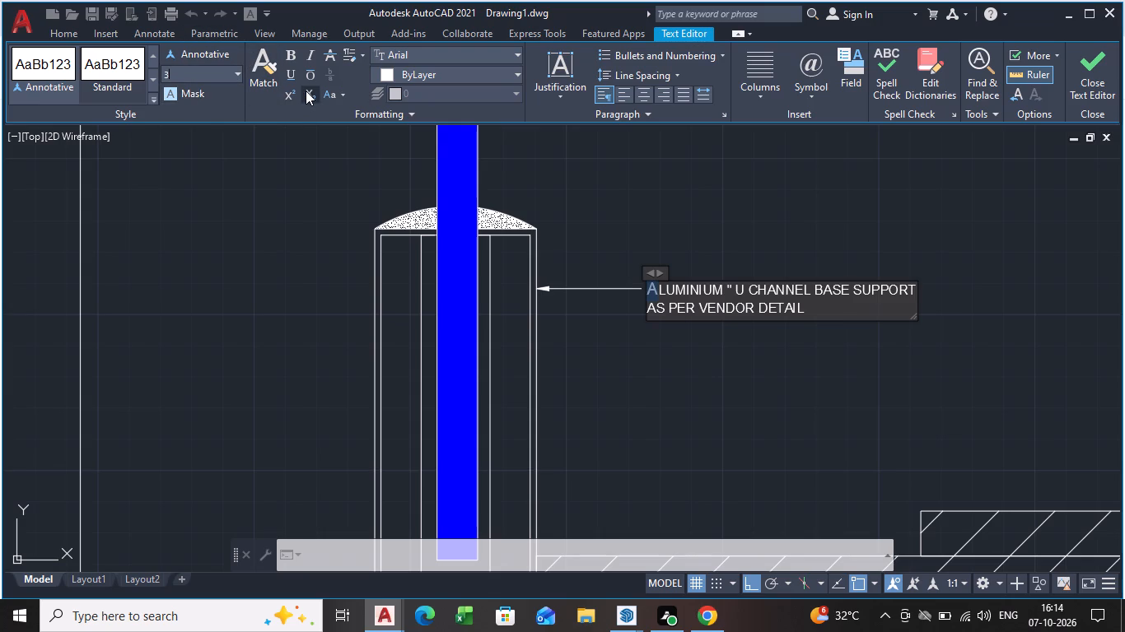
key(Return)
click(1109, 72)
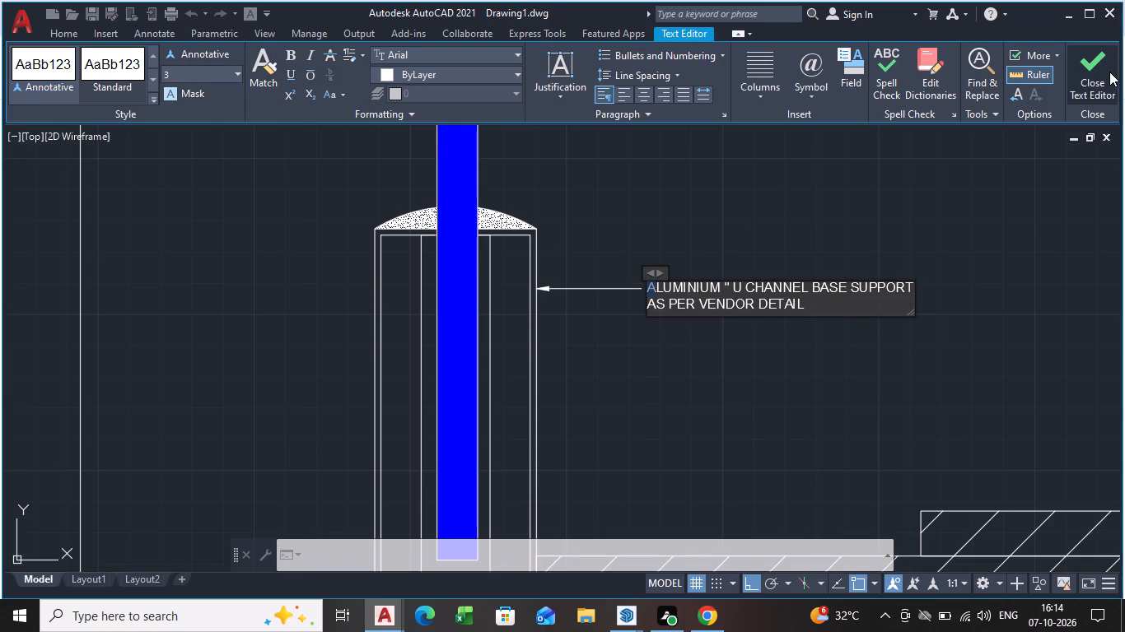
Set the text height of the whole aluminium U channel base support note to 5 and finish editing.
scroll(774, 385, down, 3)
middle_drag(782, 365, 596, 281)
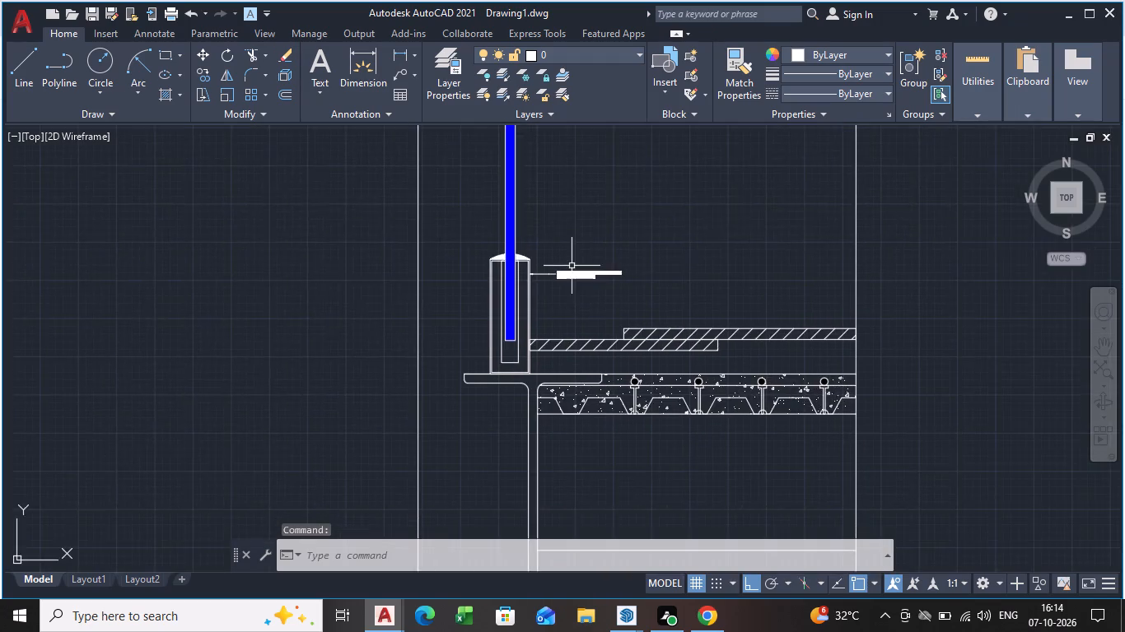
scroll(569, 264, up, 5)
triple_click(469, 237)
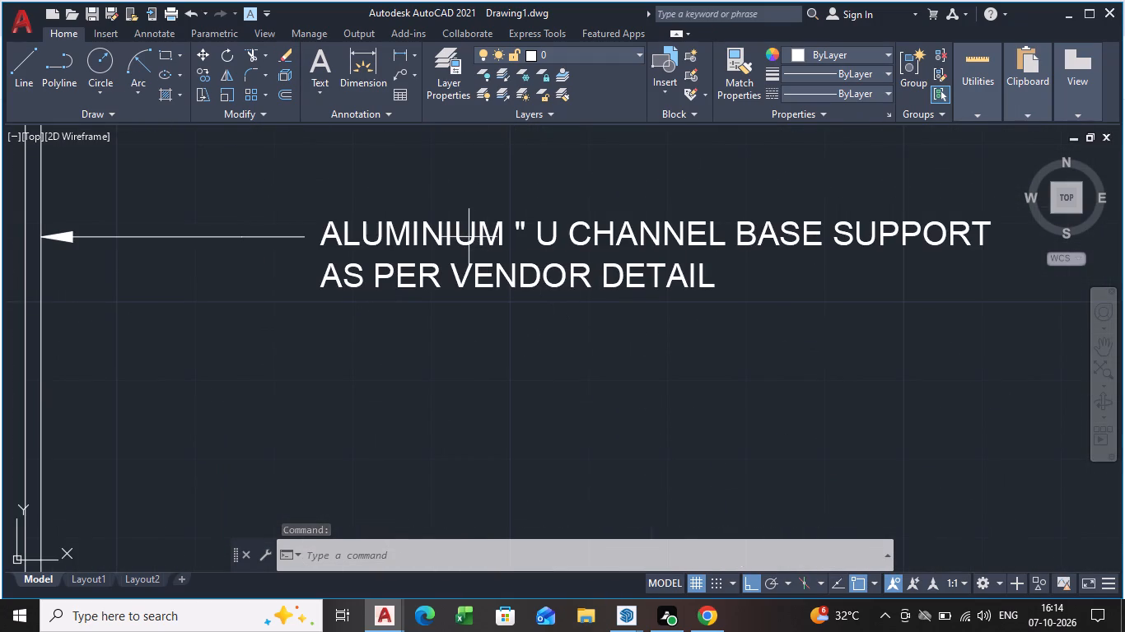
double_click(472, 291)
double_click(469, 273)
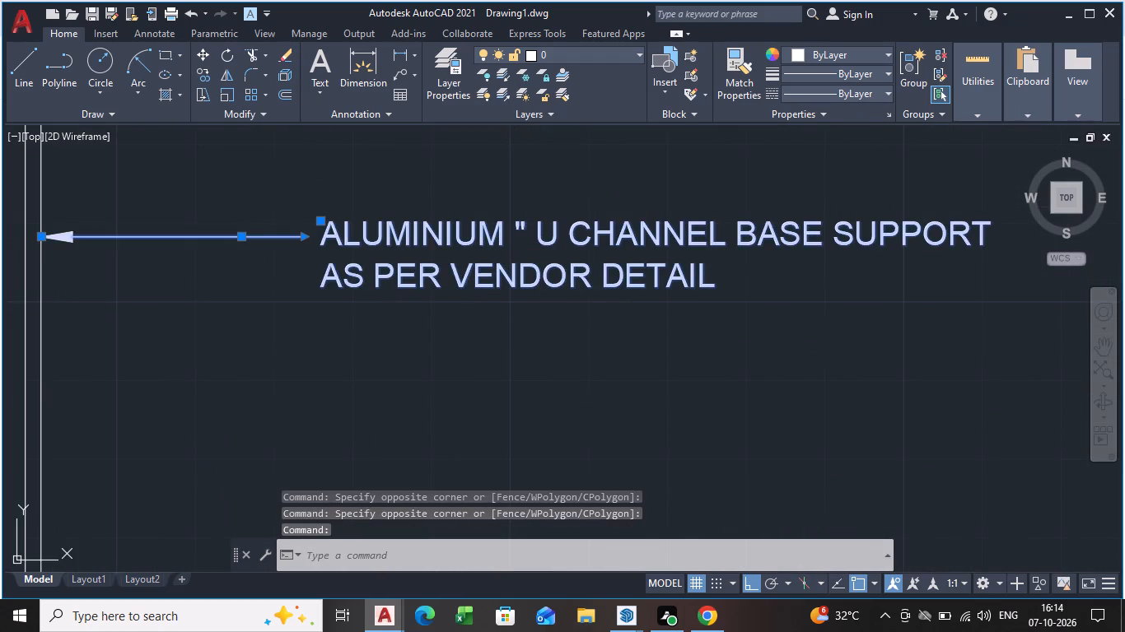
click(469, 266)
drag(789, 262, 396, 284)
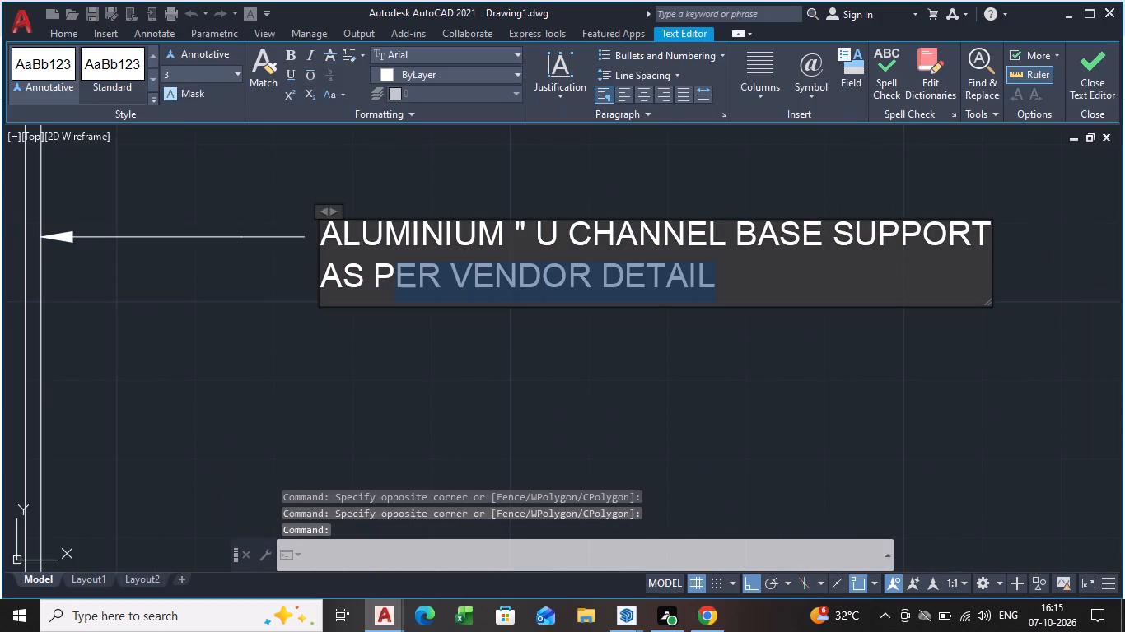
drag(396, 284, 305, 229)
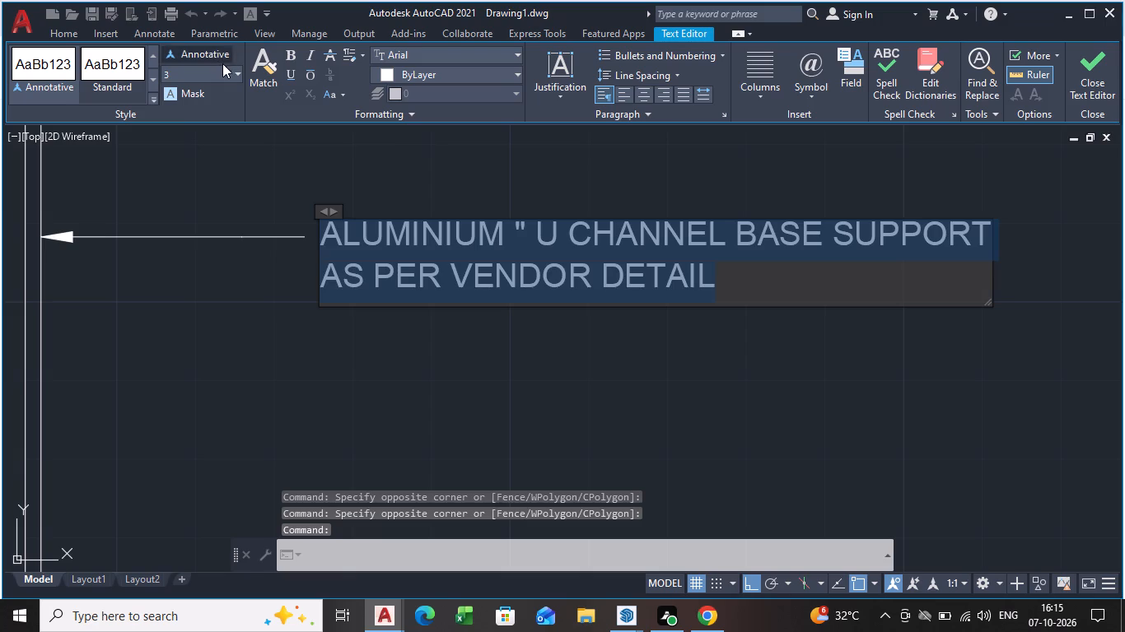
click(222, 72)
key(BackSpace)
key(5)
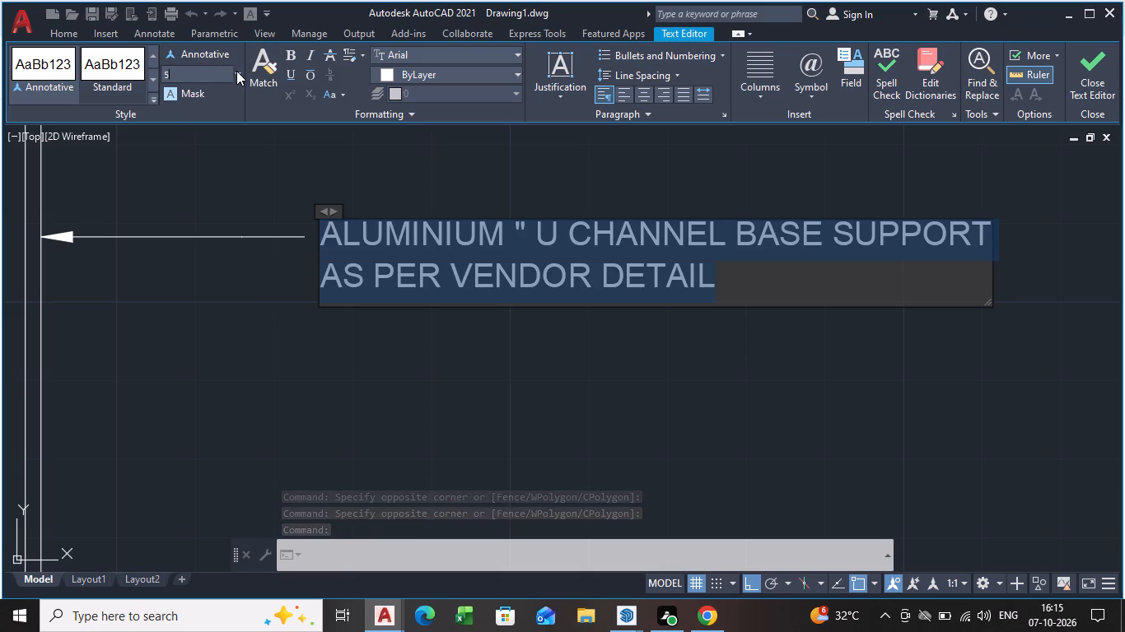
key(Return)
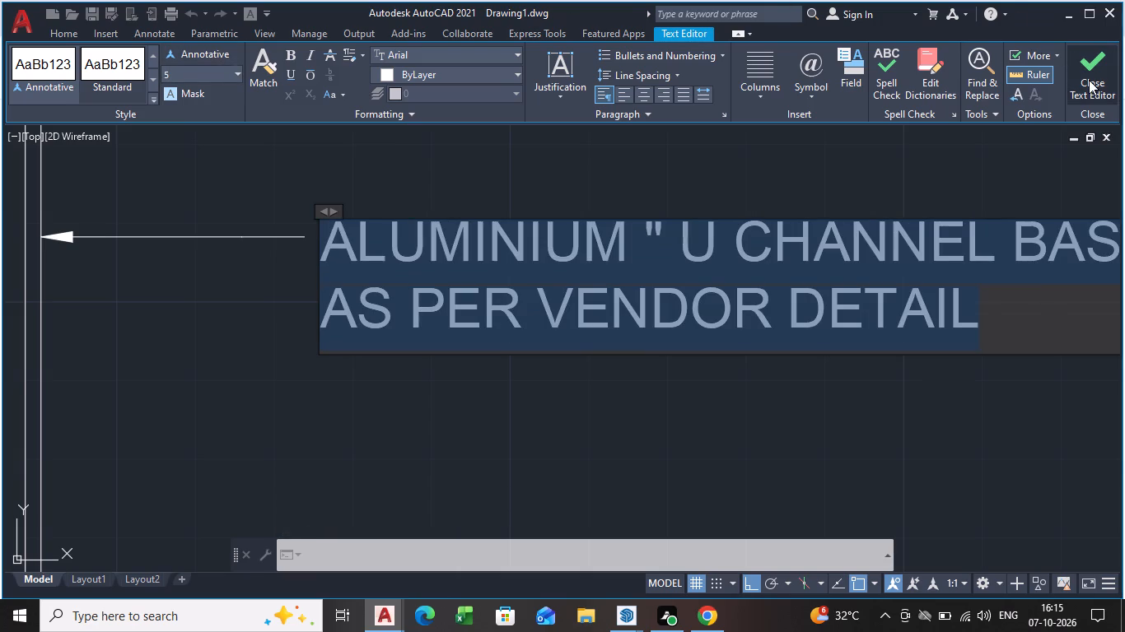
click(1089, 80)
Place a horizontal multileader with its arrowhead on the blue glass panel's right face above the base channel, landing about 23 units to the right.
scroll(861, 266, down, 4)
scroll(823, 328, down, 3)
middle_drag(792, 350, 777, 351)
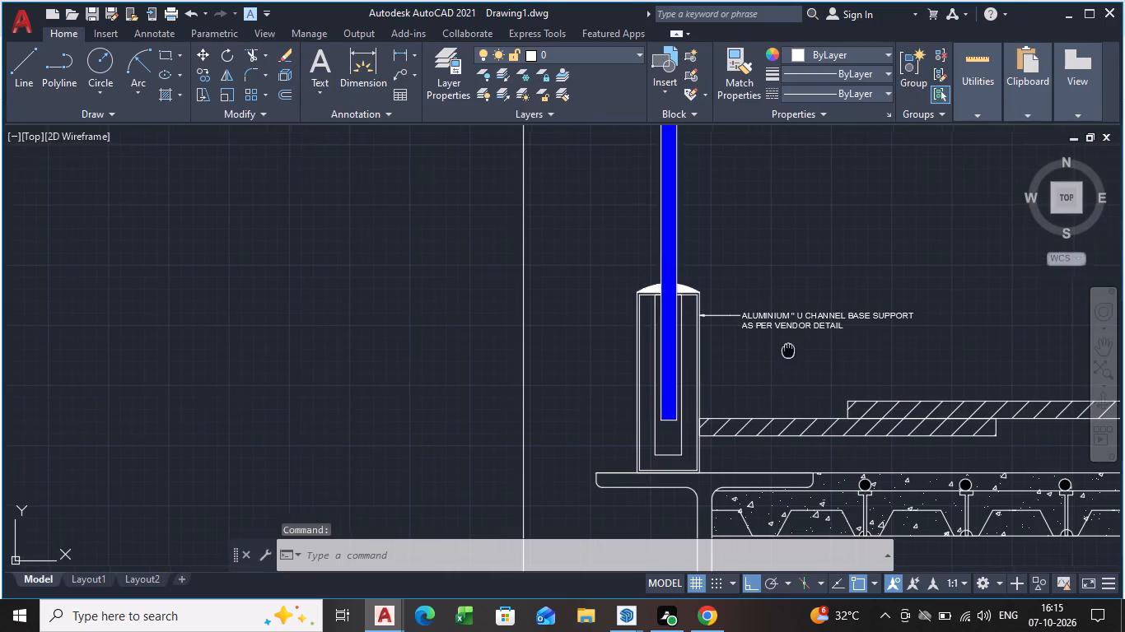
middle_drag(777, 351, 562, 357)
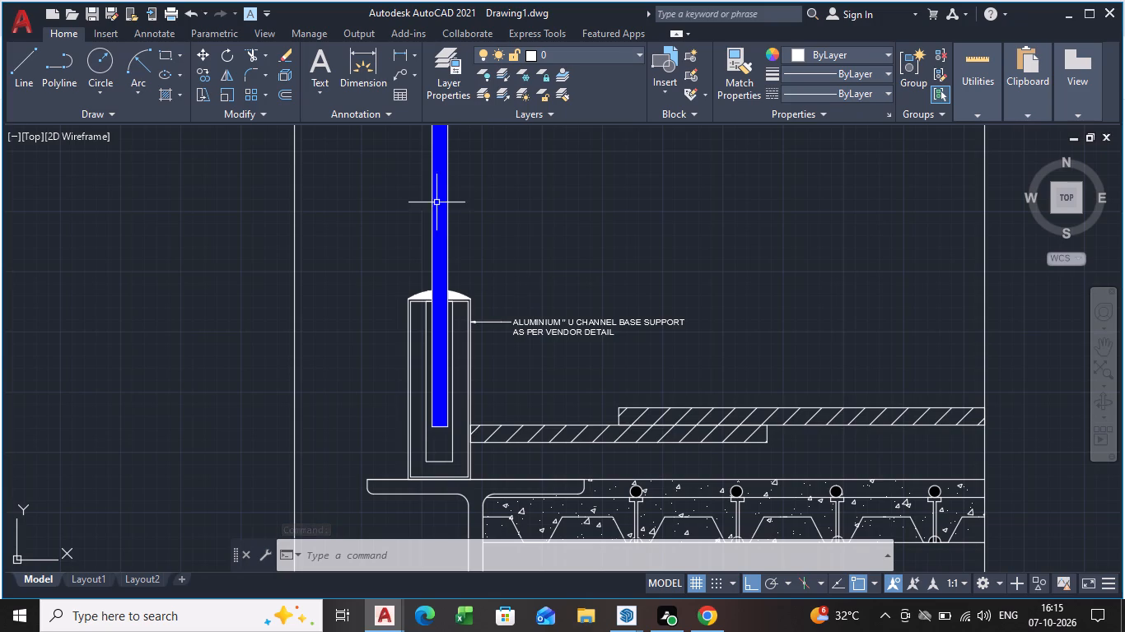
middle_drag(467, 276, 448, 396)
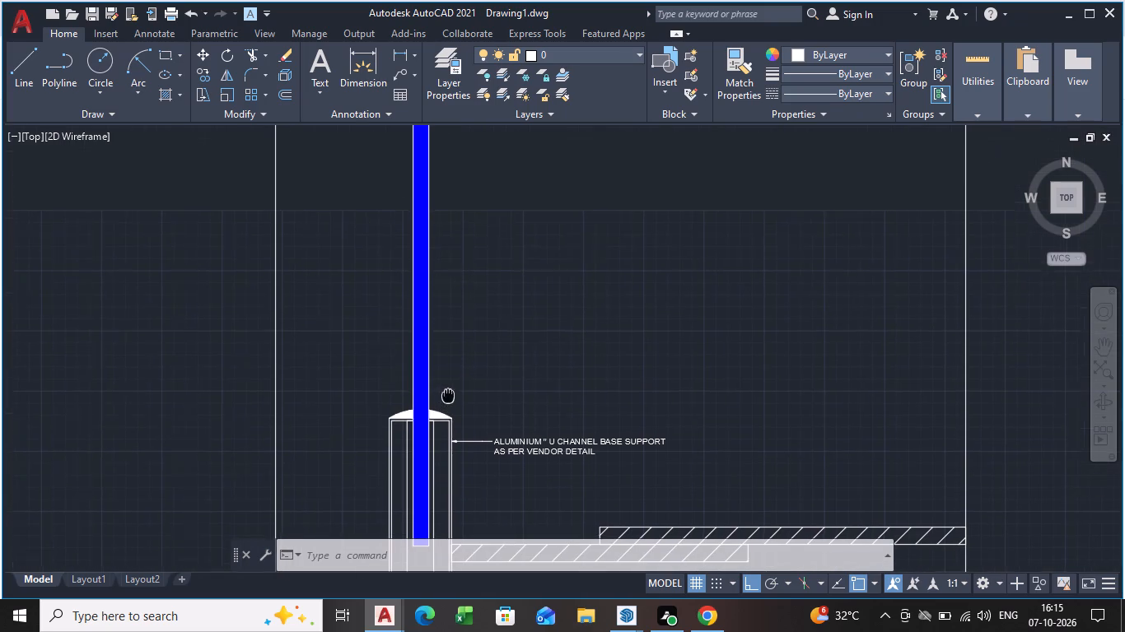
middle_drag(448, 396, 446, 396)
click(404, 71)
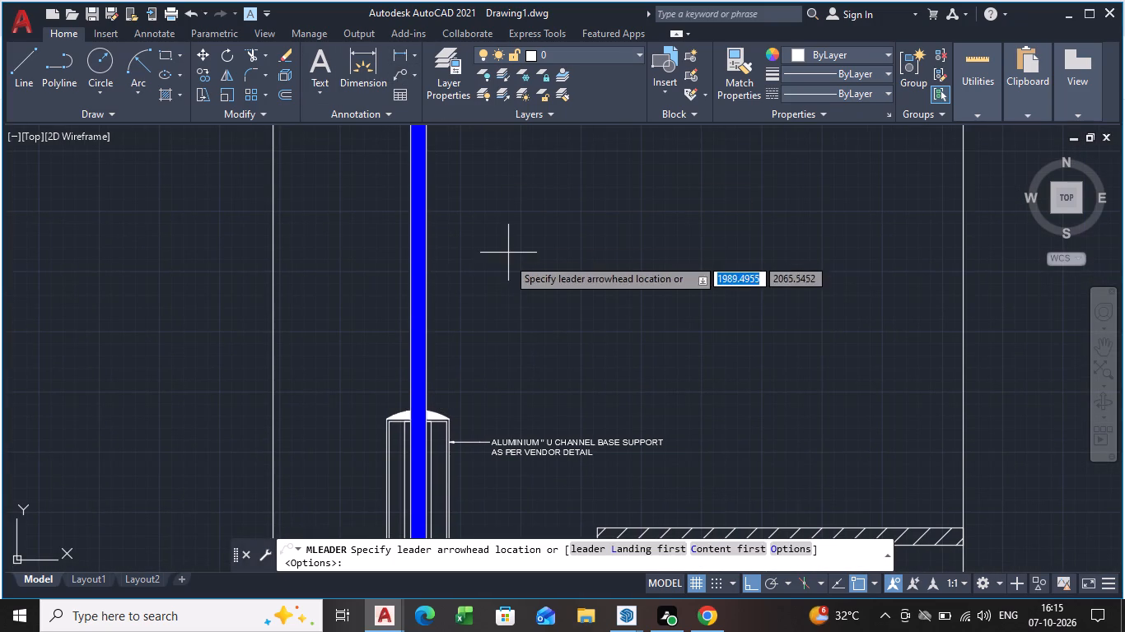
scroll(462, 281, up, 1)
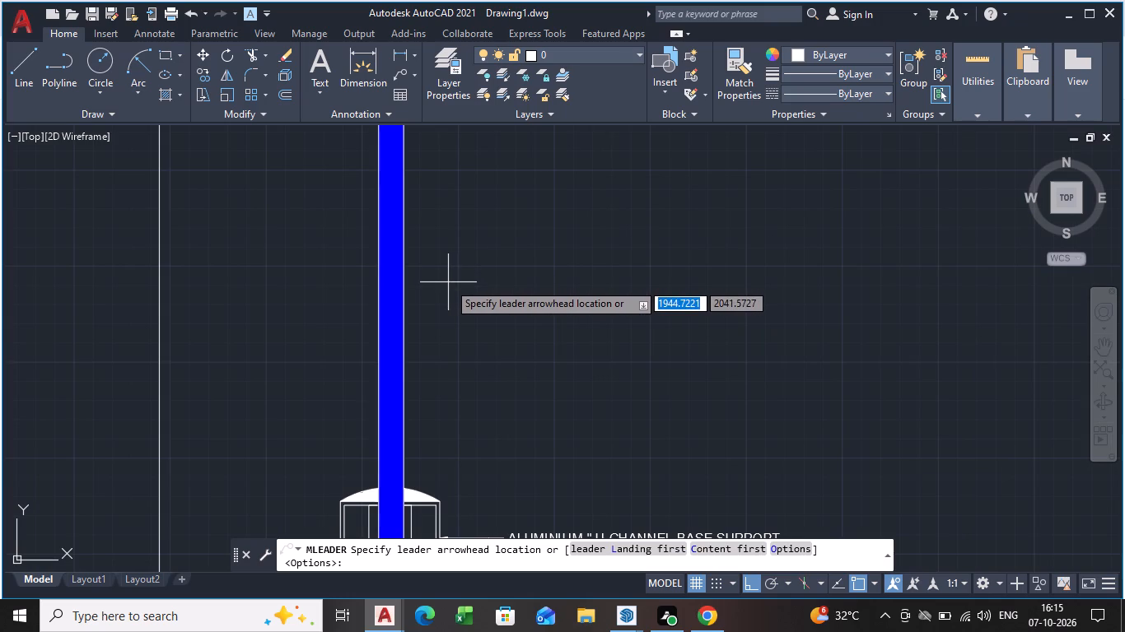
click(403, 286)
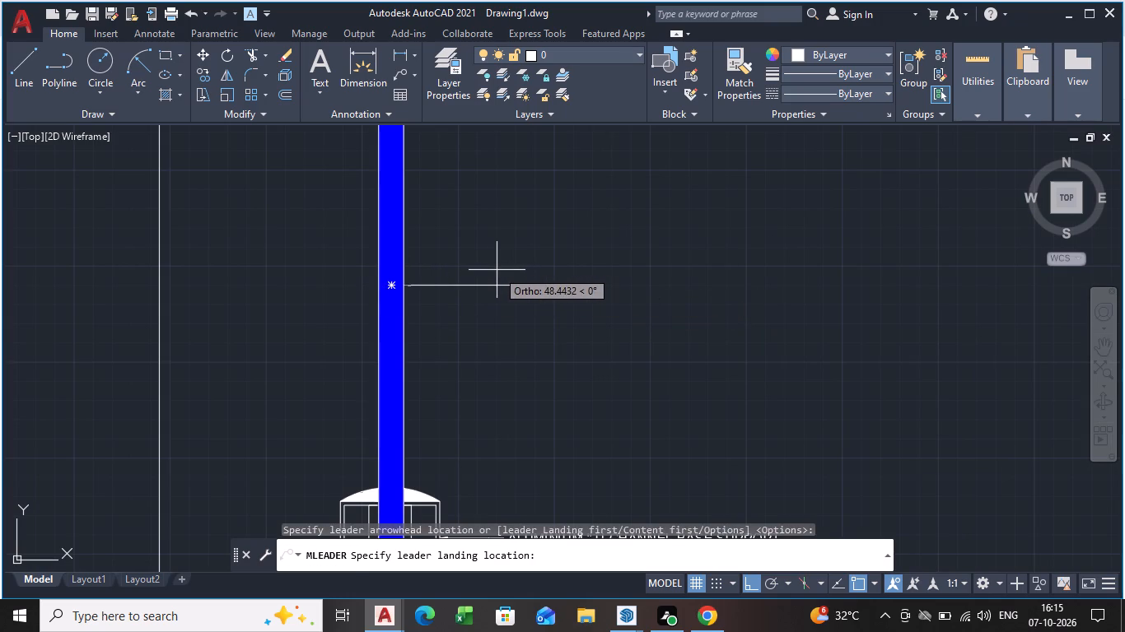
scroll(493, 272, down, 1)
middle_drag(493, 272, 367, 156)
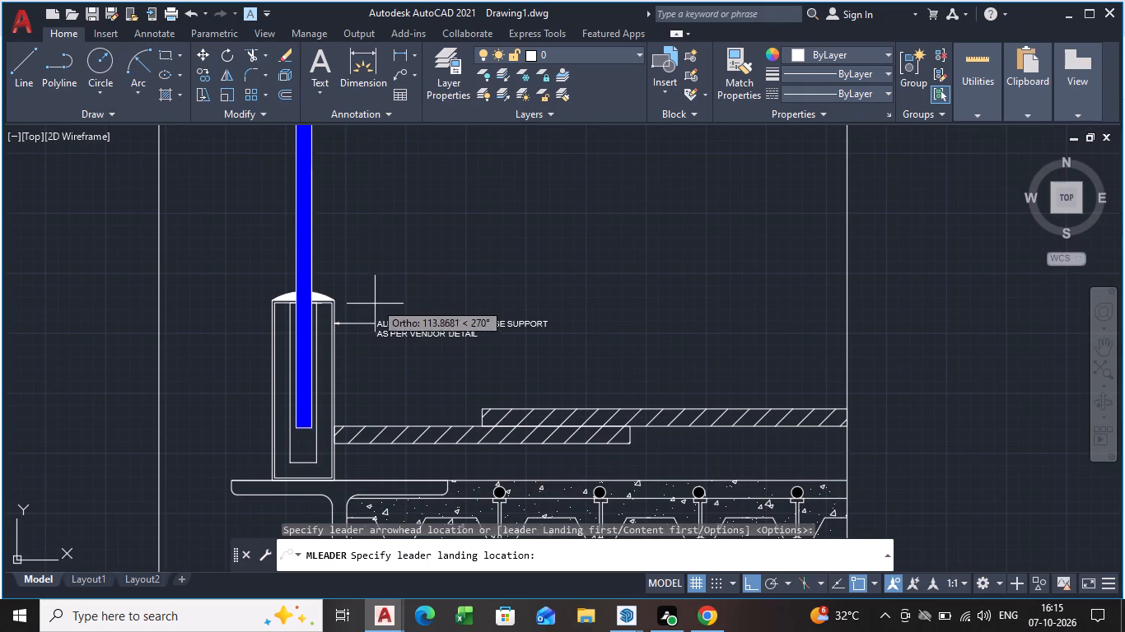
click(340, 192)
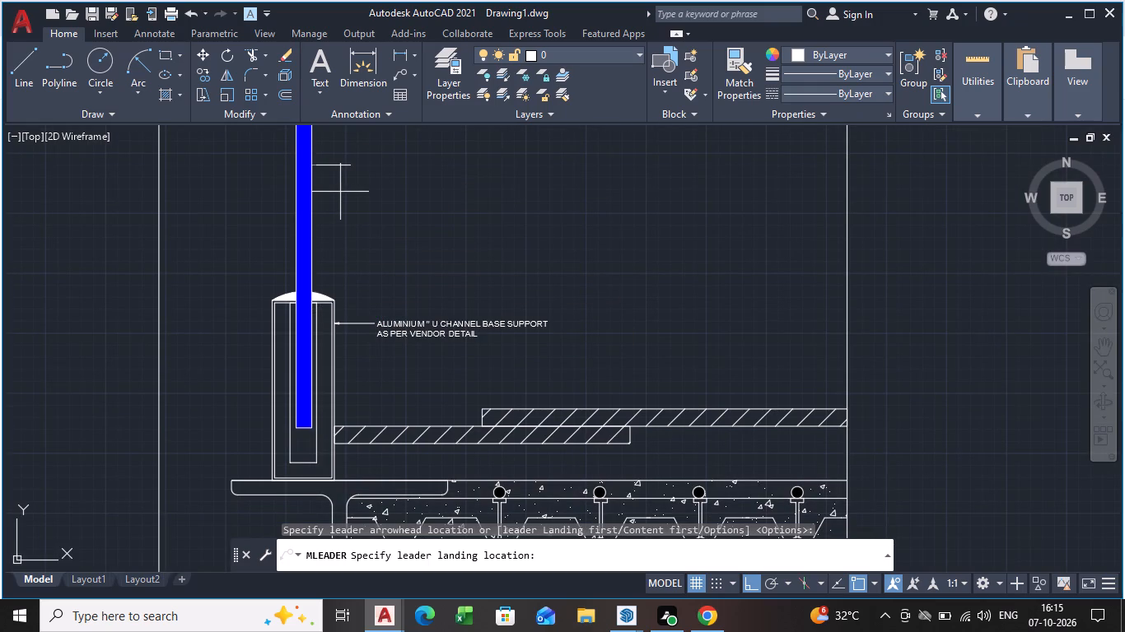
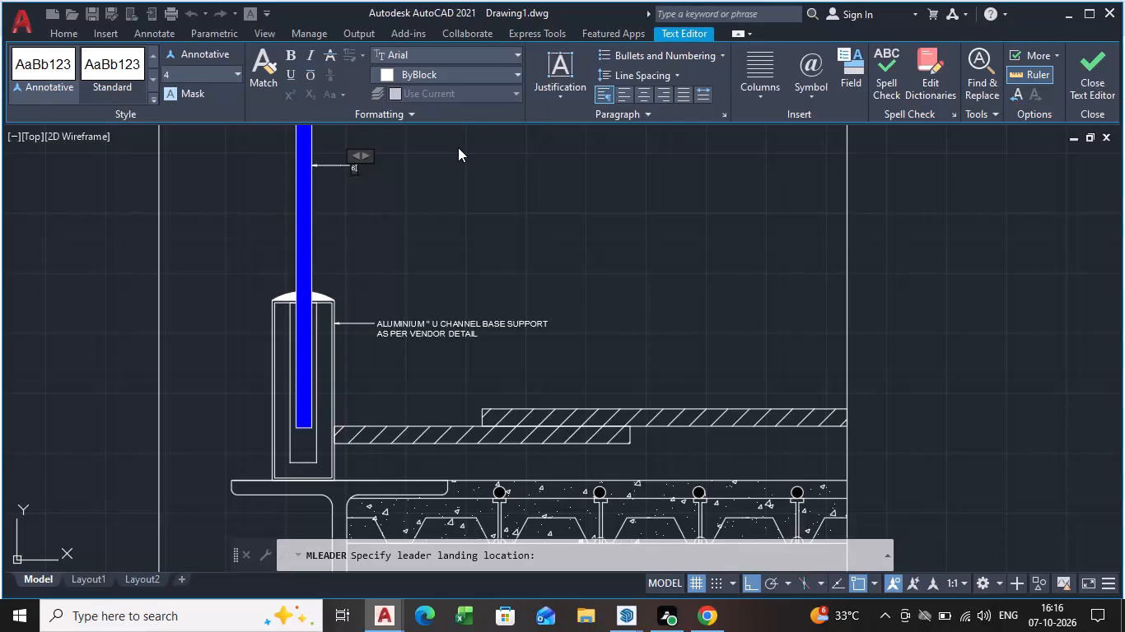
Begin the first line of the glass panel's leader note with the text 6 +.
key(BackSpace)
text(6)
key(space)
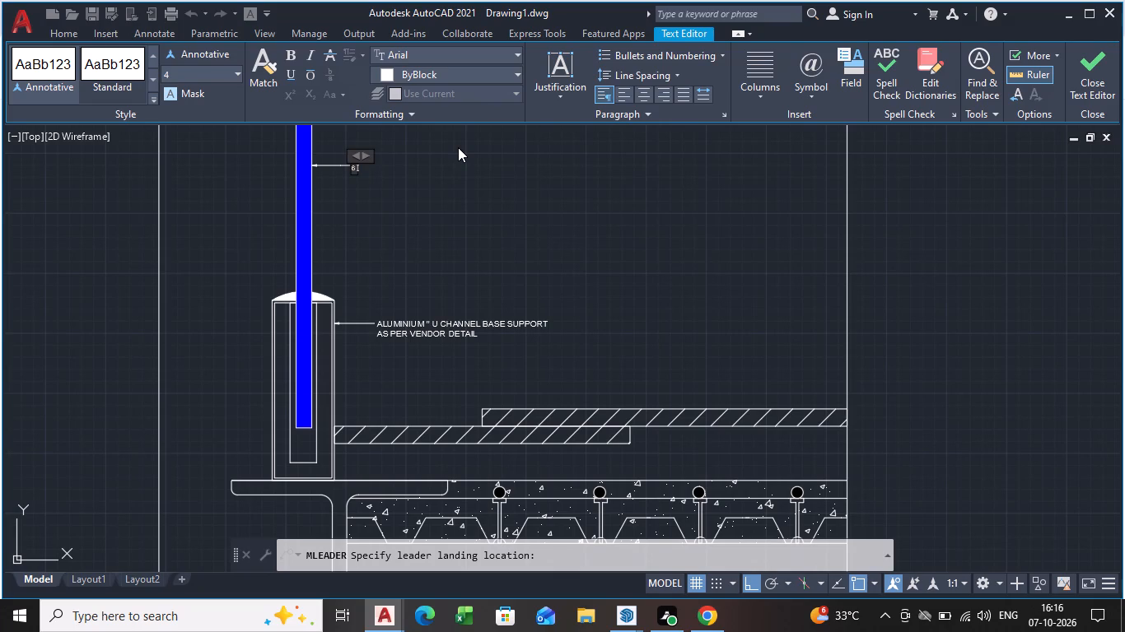
key(equal)
key(BackSpace)
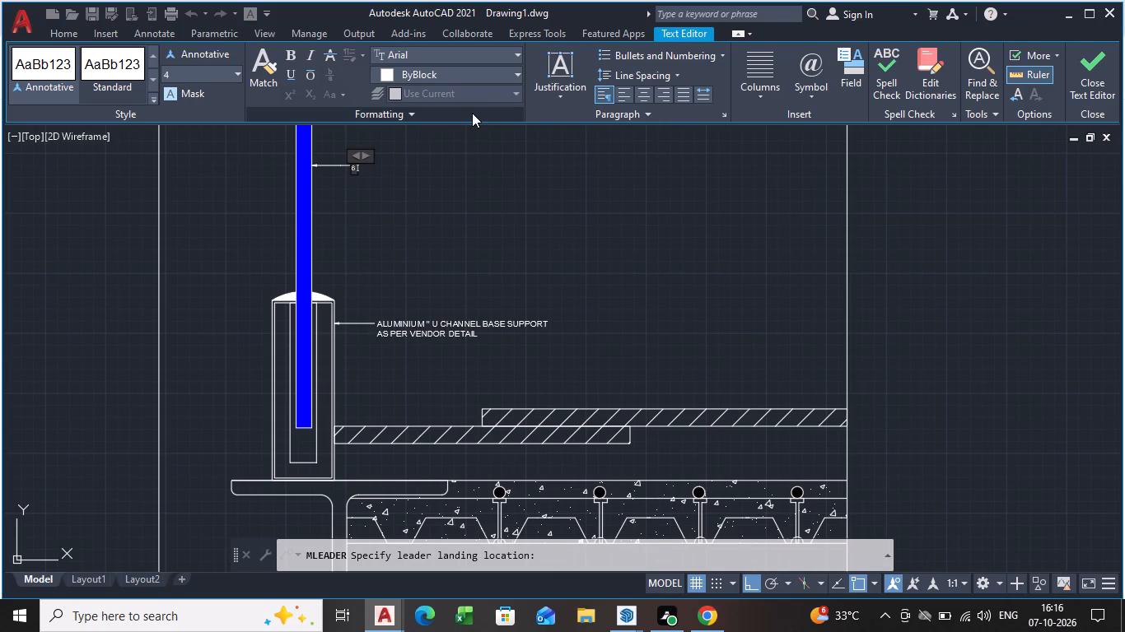
key(shift+plus)
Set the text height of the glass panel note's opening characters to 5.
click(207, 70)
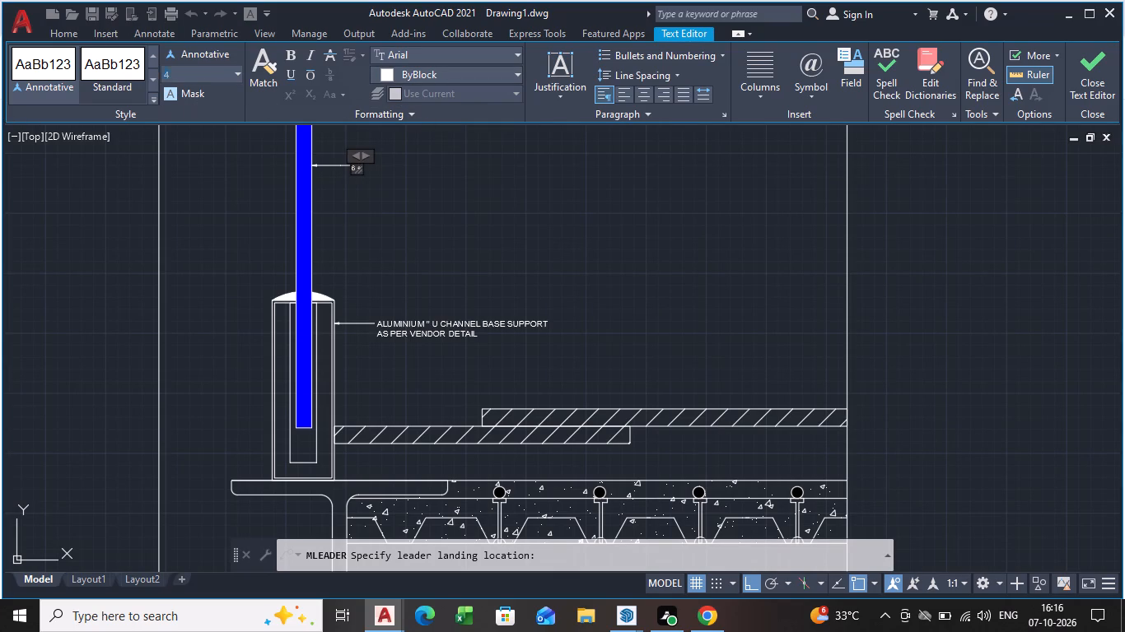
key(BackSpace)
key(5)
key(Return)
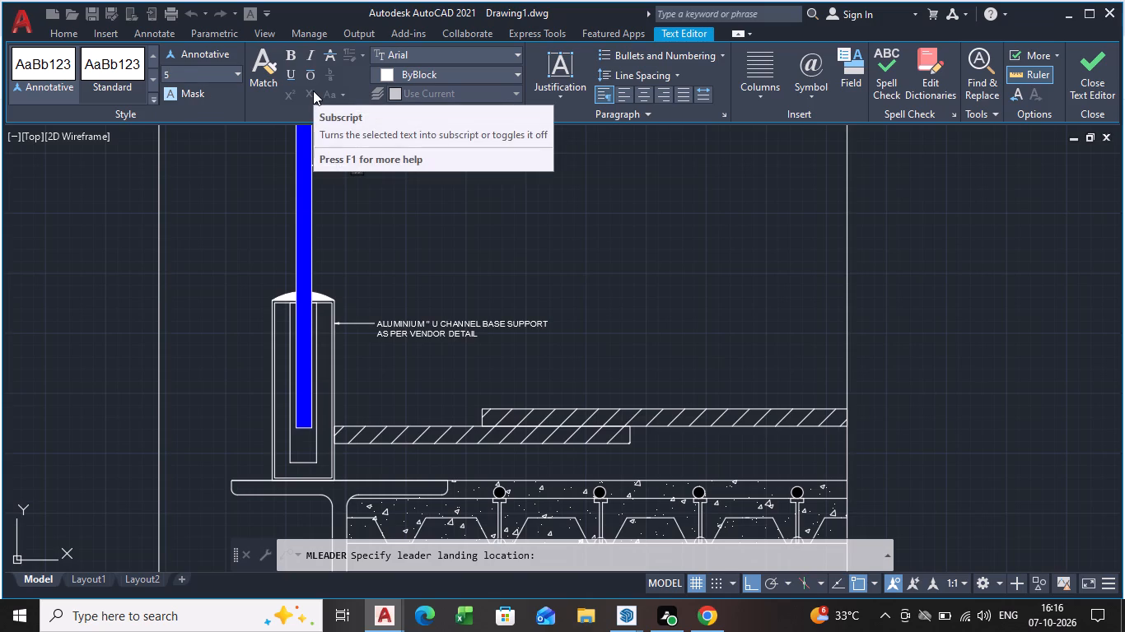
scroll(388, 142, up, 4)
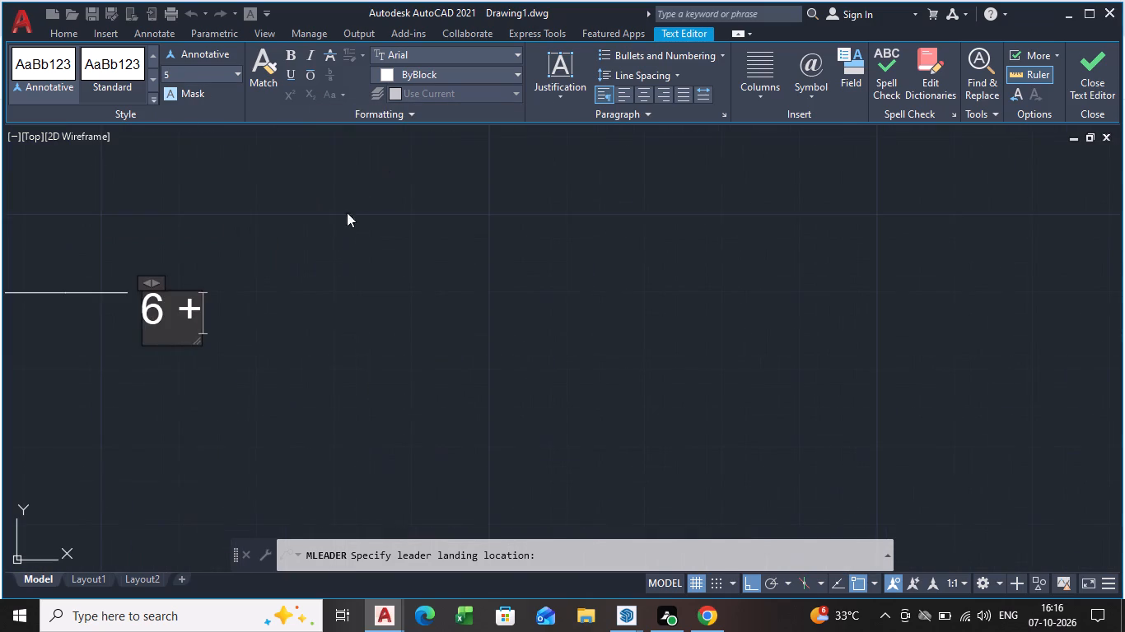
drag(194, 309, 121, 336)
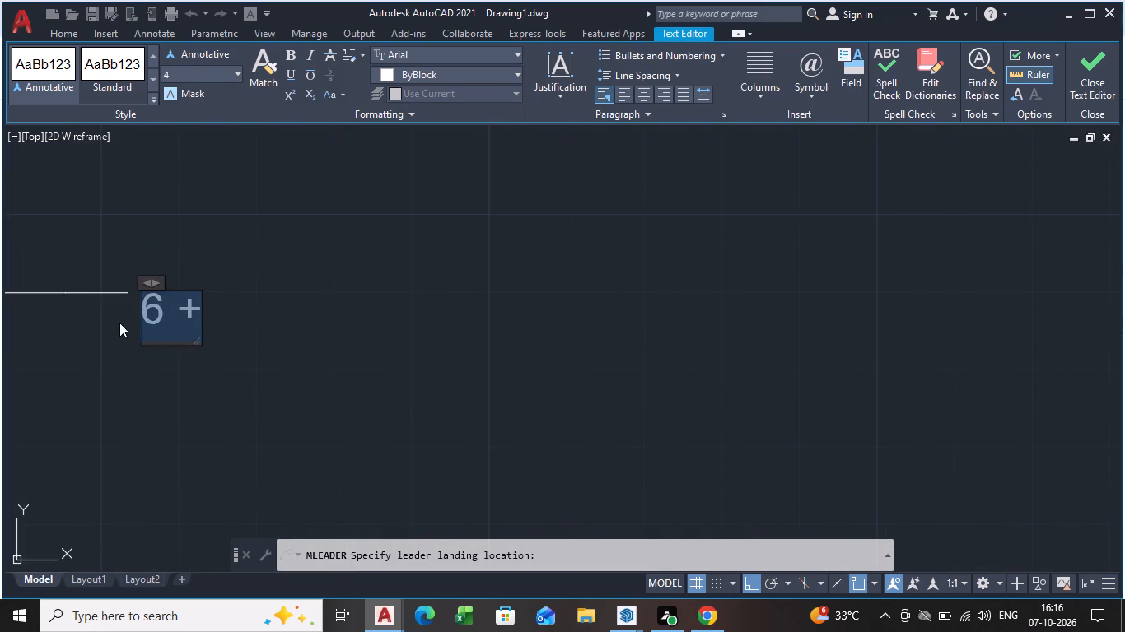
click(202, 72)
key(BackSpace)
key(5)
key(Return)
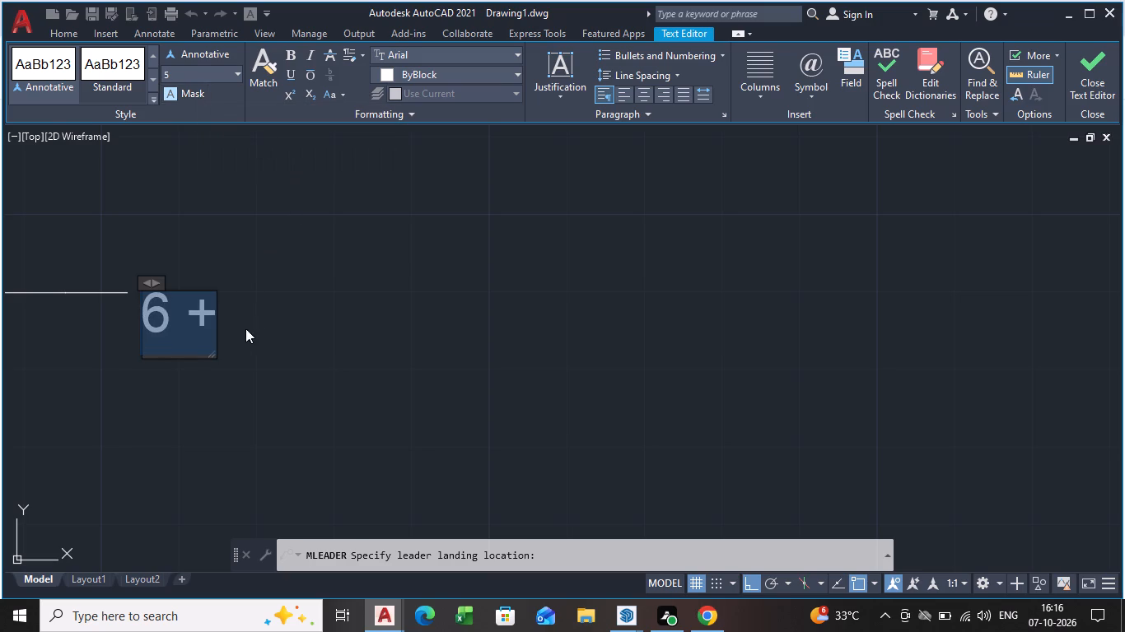
Complete the first line of the glass panel note so that it reads 6 +1.52+6MM LAMINATED.
click(211, 331)
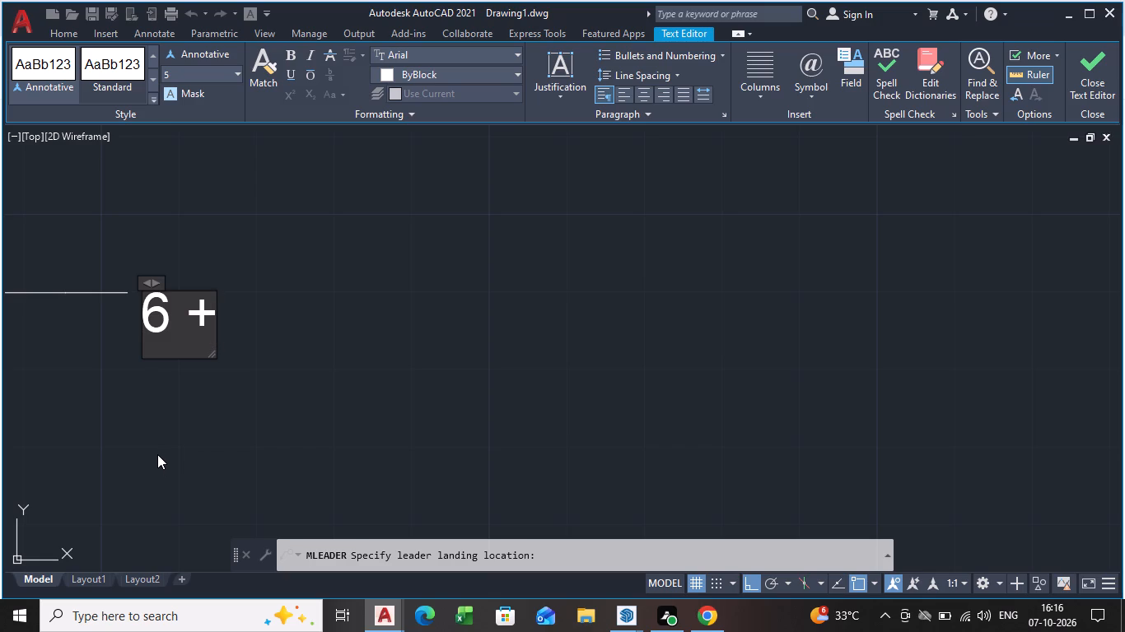
key(1)
key(equal)
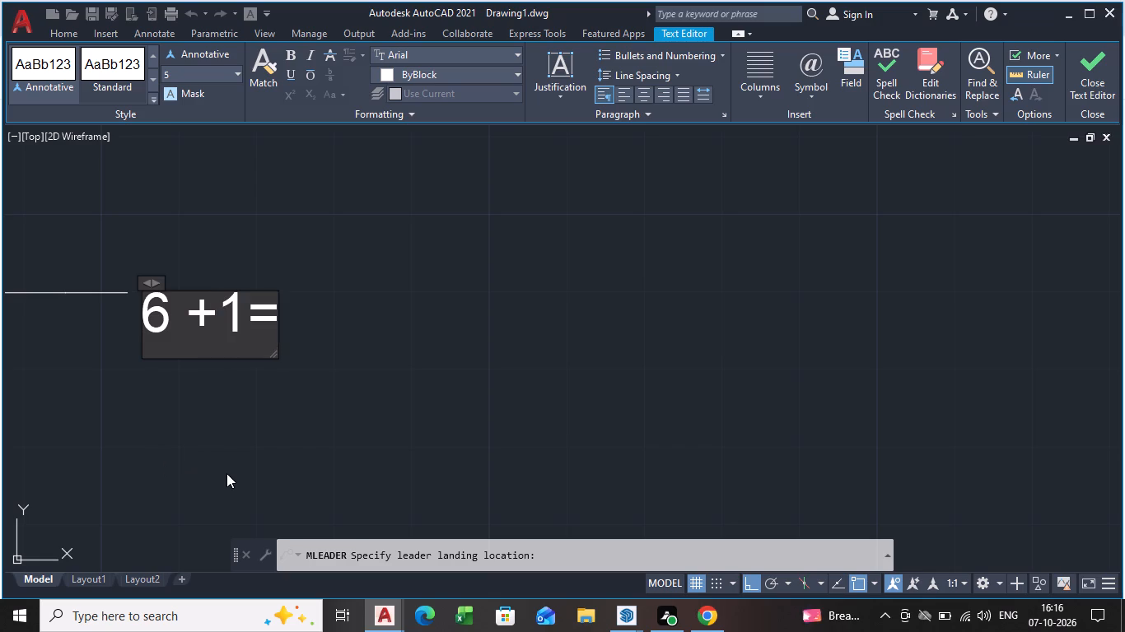
key(BackSpace)
key(shift+plus)
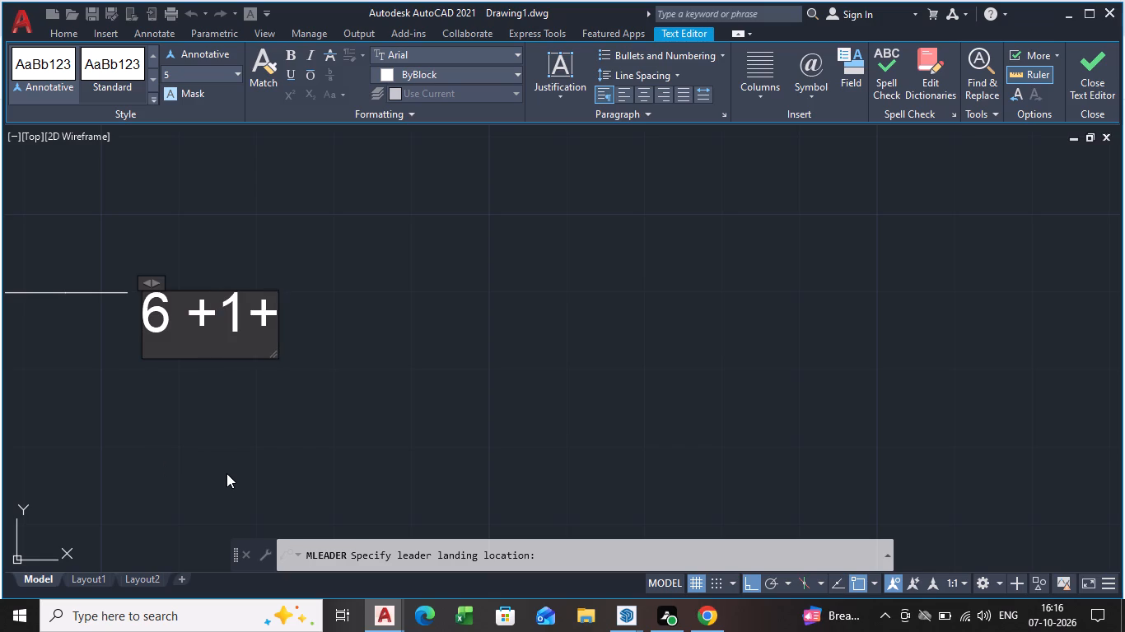
key(BackSpace)
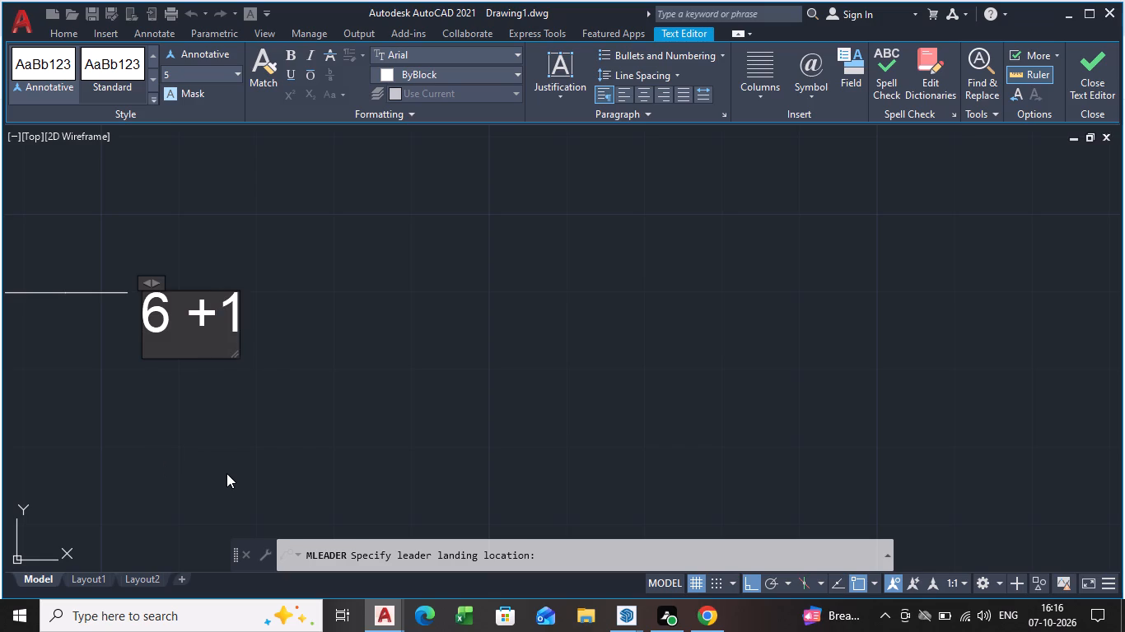
key(period)
text(52)
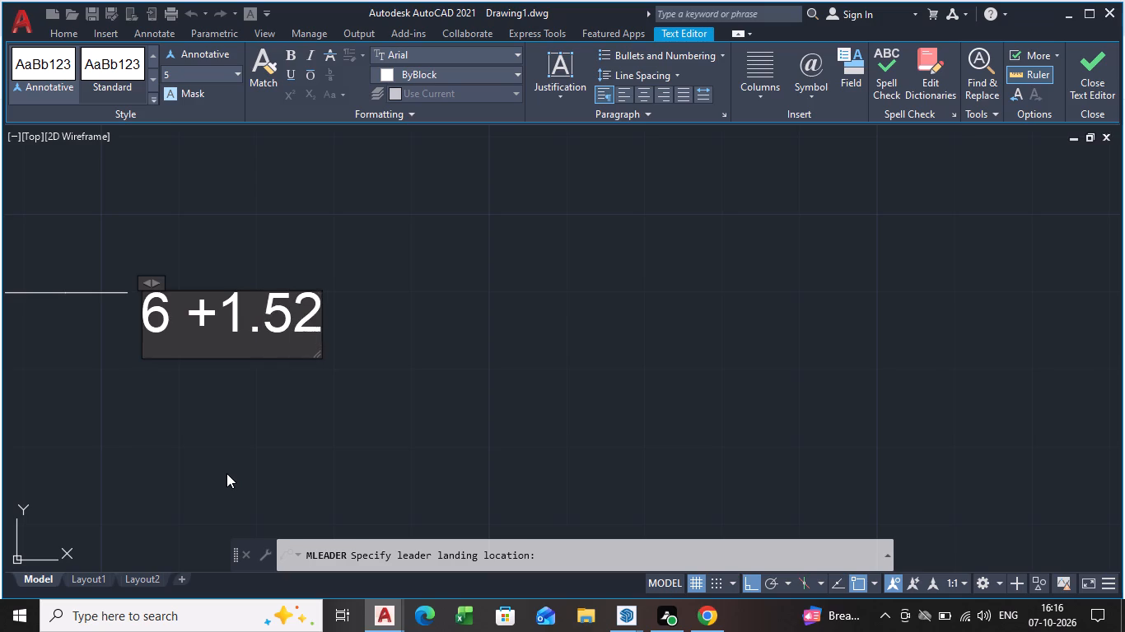
key(shift+plus)
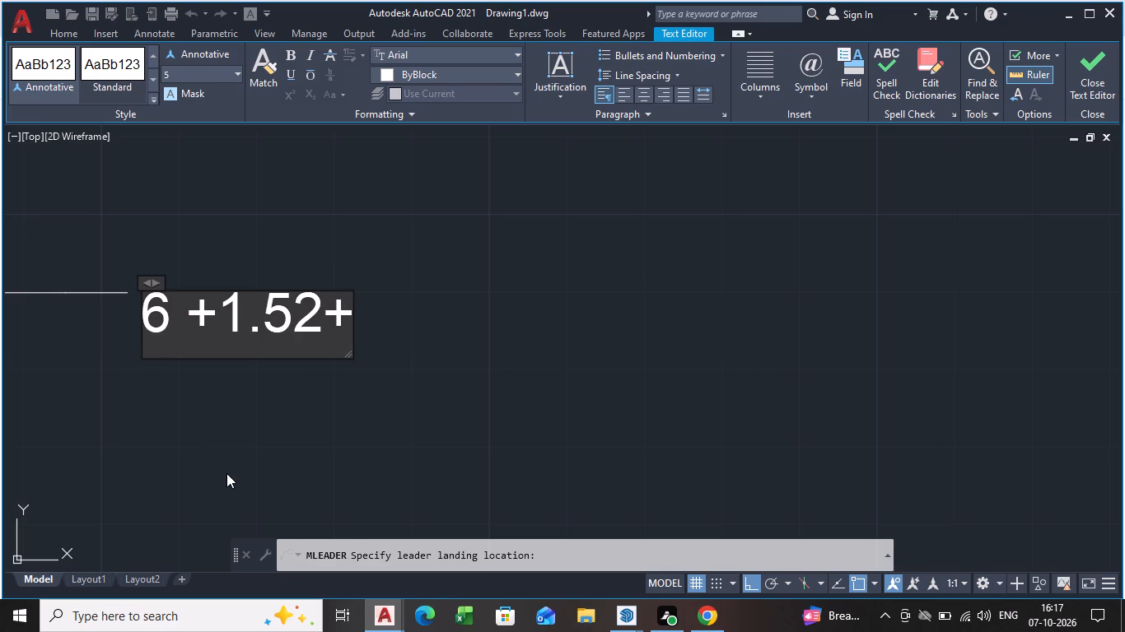
text(6MM)
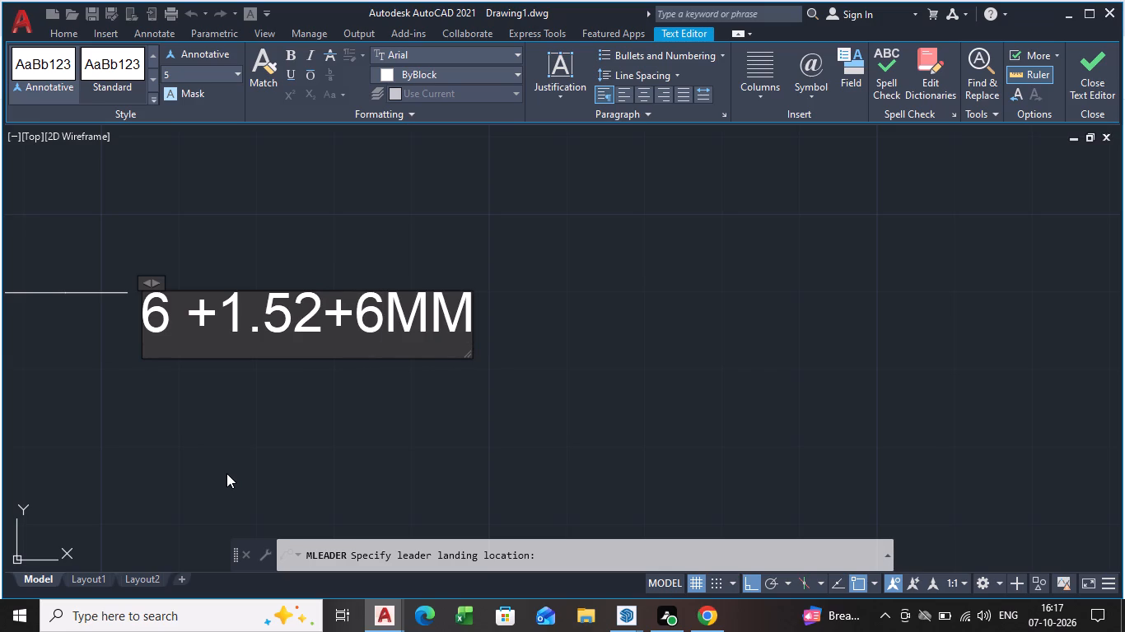
key(space)
text(LAMINATED)
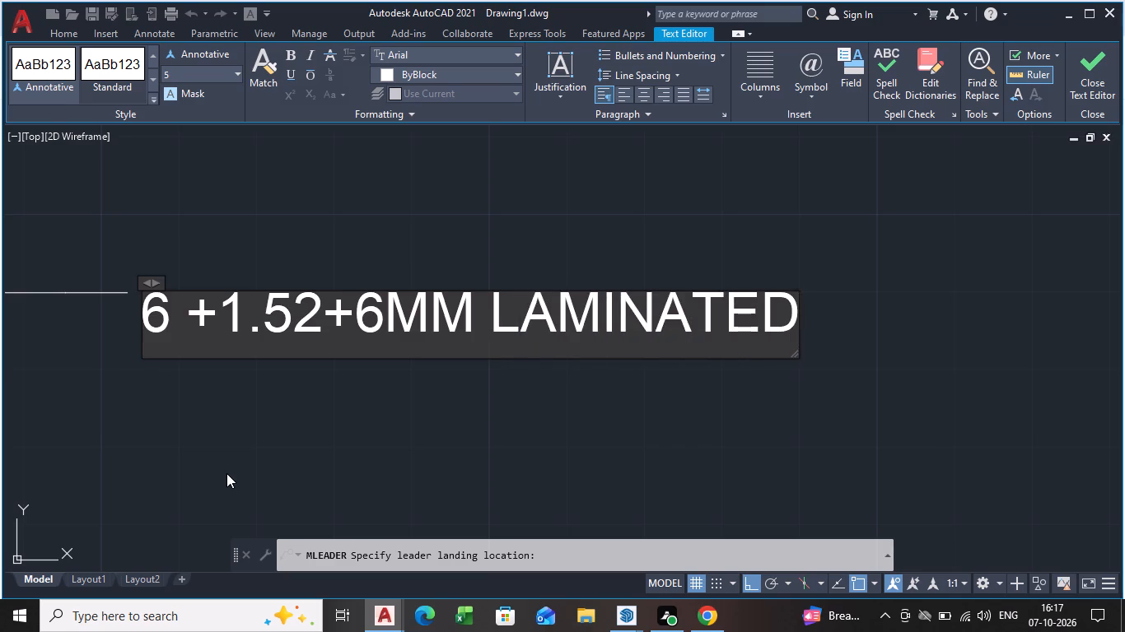
Add a second line reading GLASS PANELAS/ APPROVAL to the glass panel note and finish editing.
key(Return)
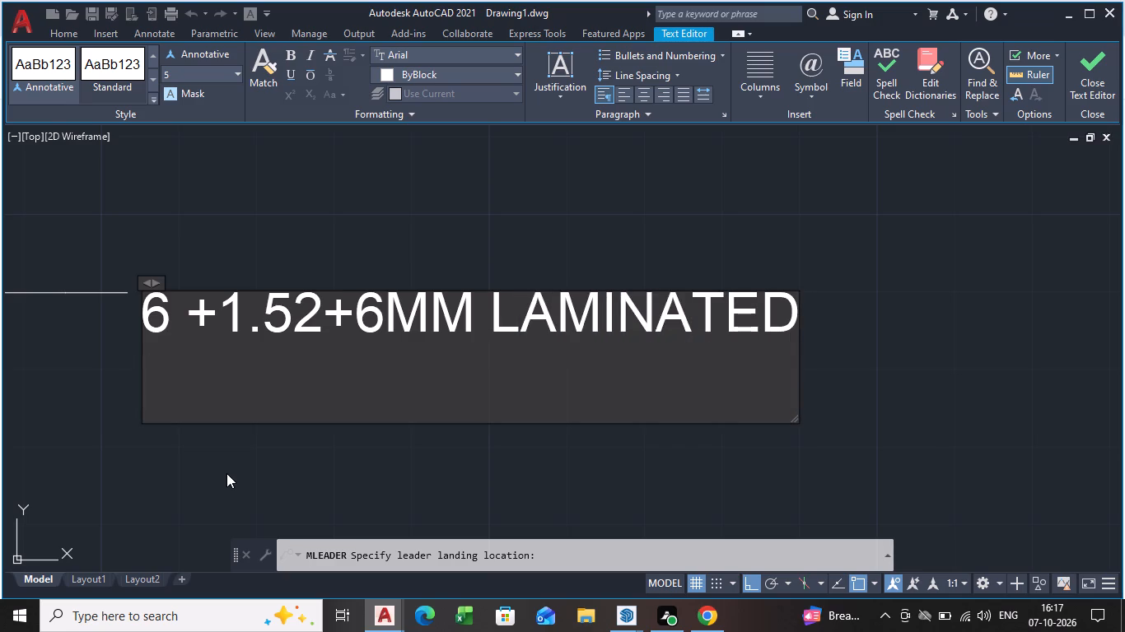
text(GLASS)
key(space)
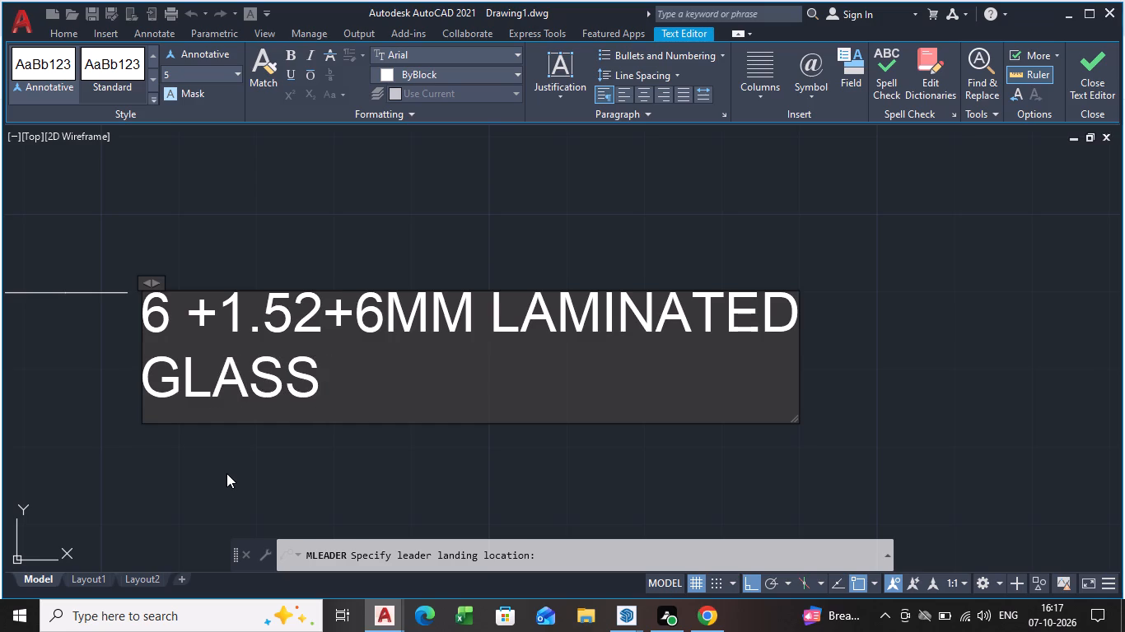
text(PAN)
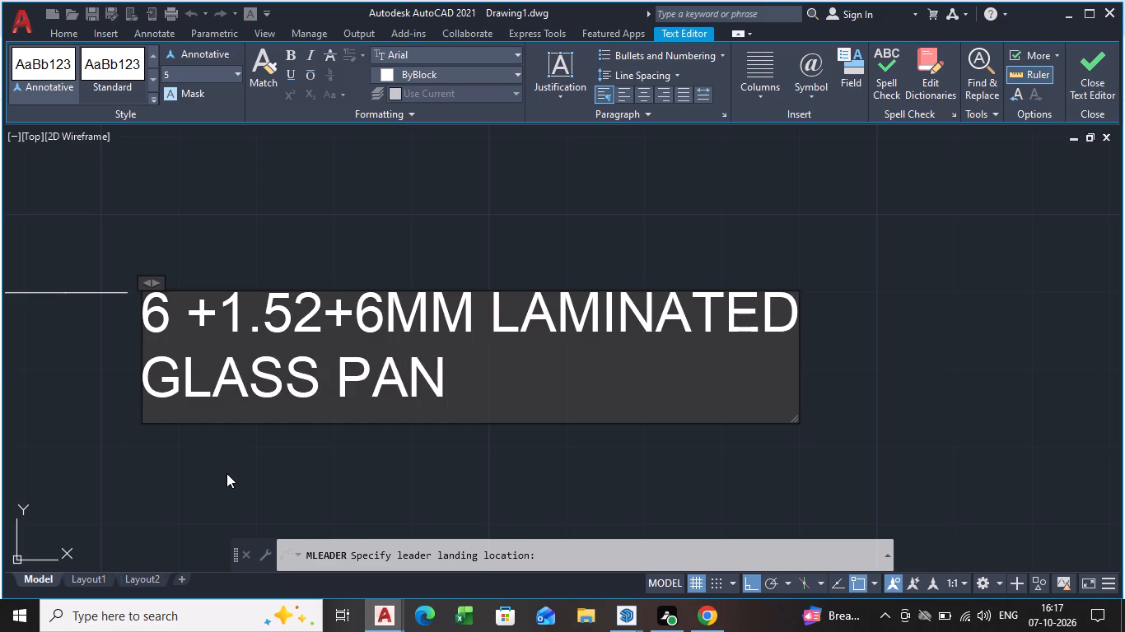
text(EK)
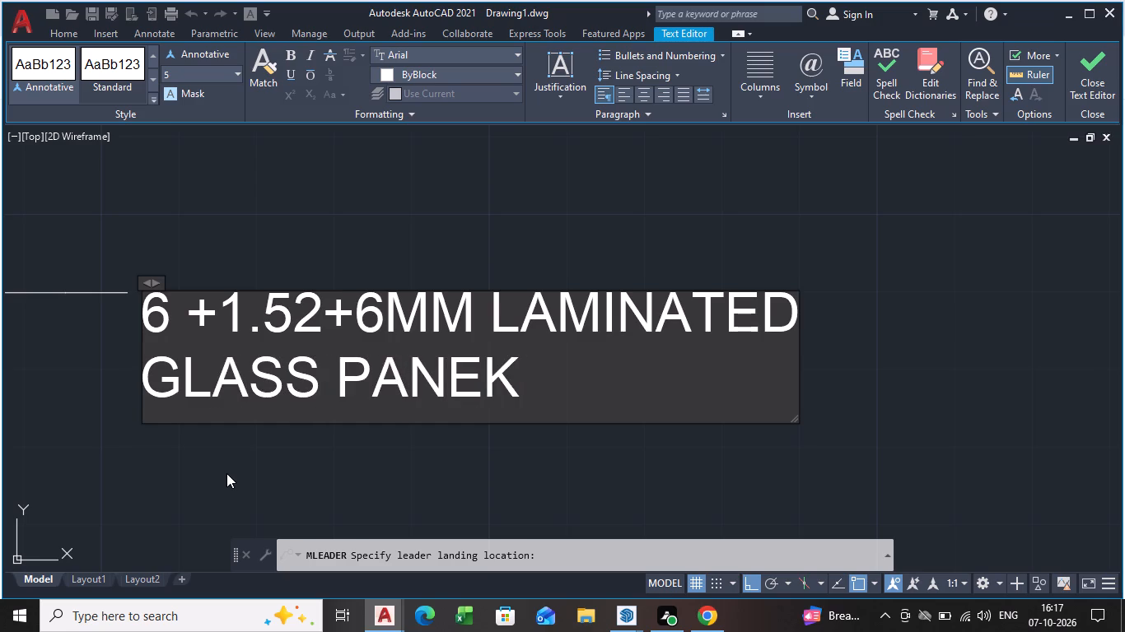
key(BackSpace)
text(LA)
text(S)
key(space)
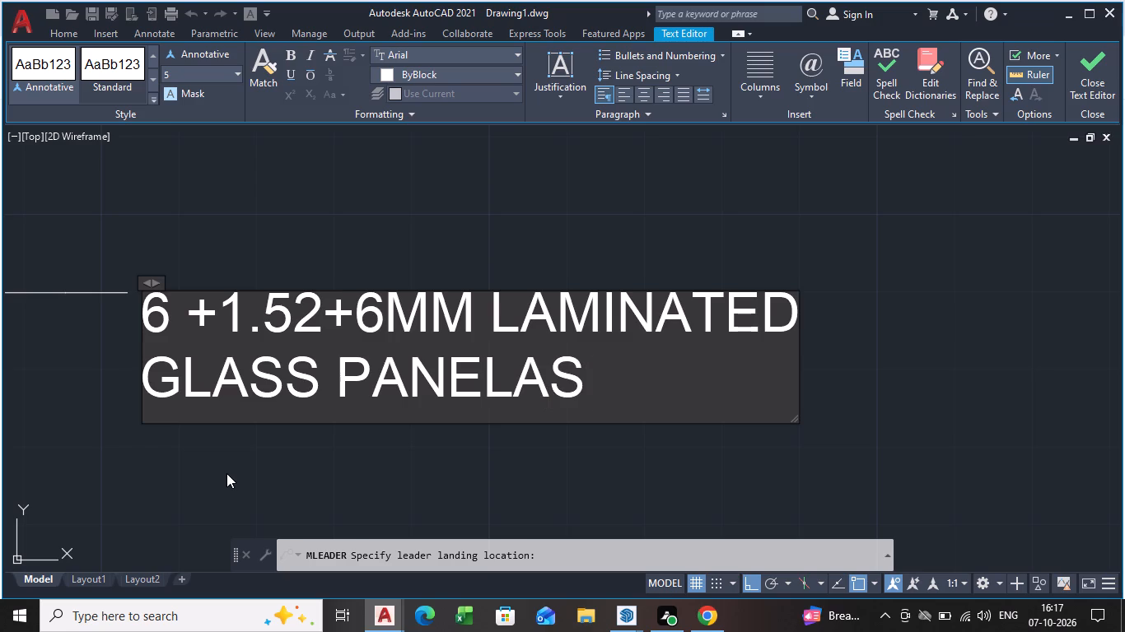
key(slash)
key(BackSpace)
key(BackSpace)
key(slash)
key(space)
text(APPROVAL)
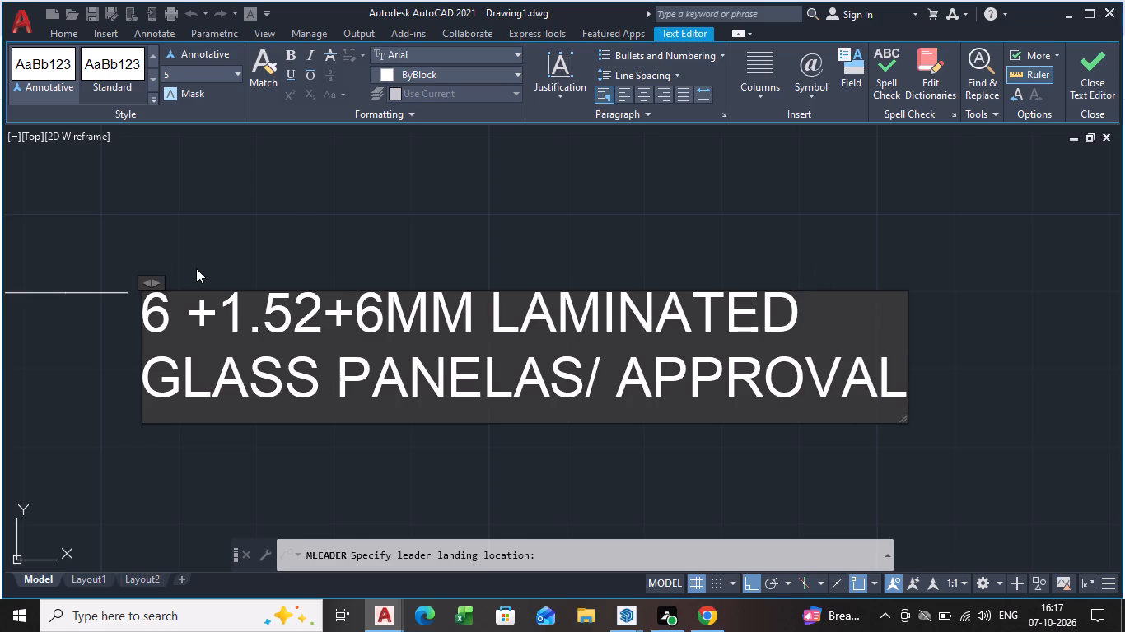
click(1101, 71)
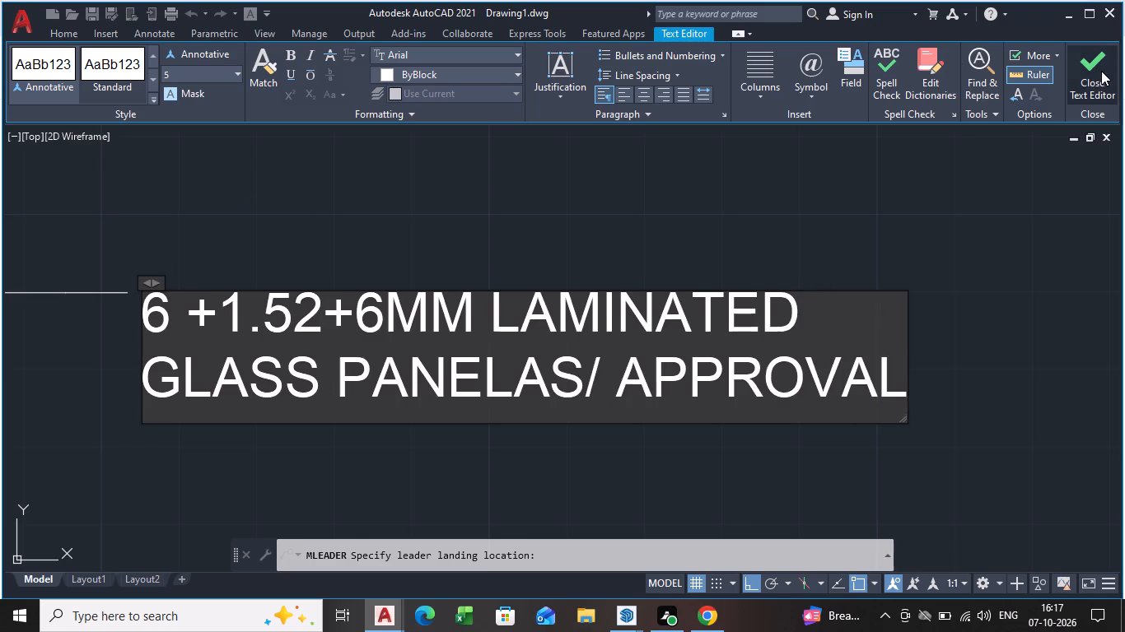
Reopen the glass panel's leader note and set the text height of both lines to 6.
scroll(637, 353, down, 6)
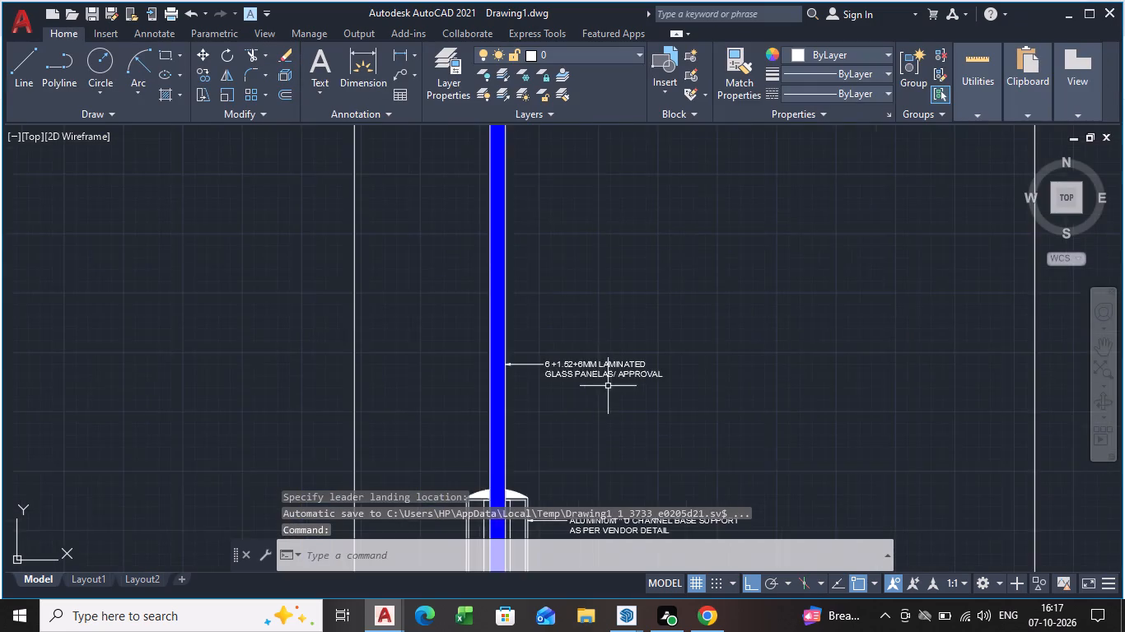
middle_drag(593, 373, 470, 264)
scroll(463, 263, up, 2)
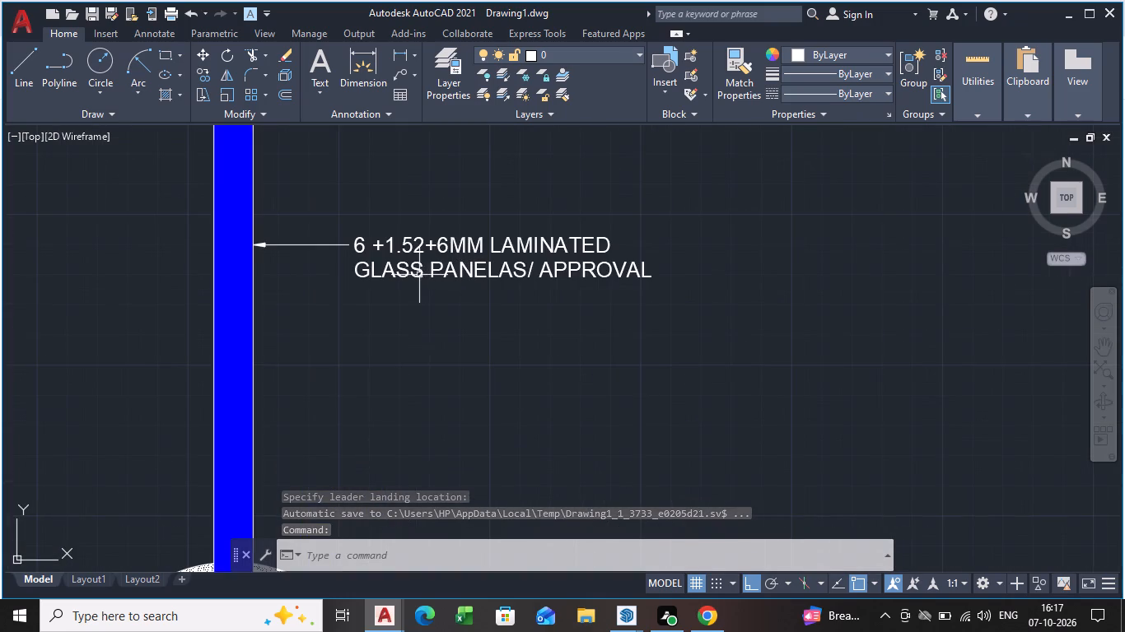
click(419, 276)
triple_click(419, 276)
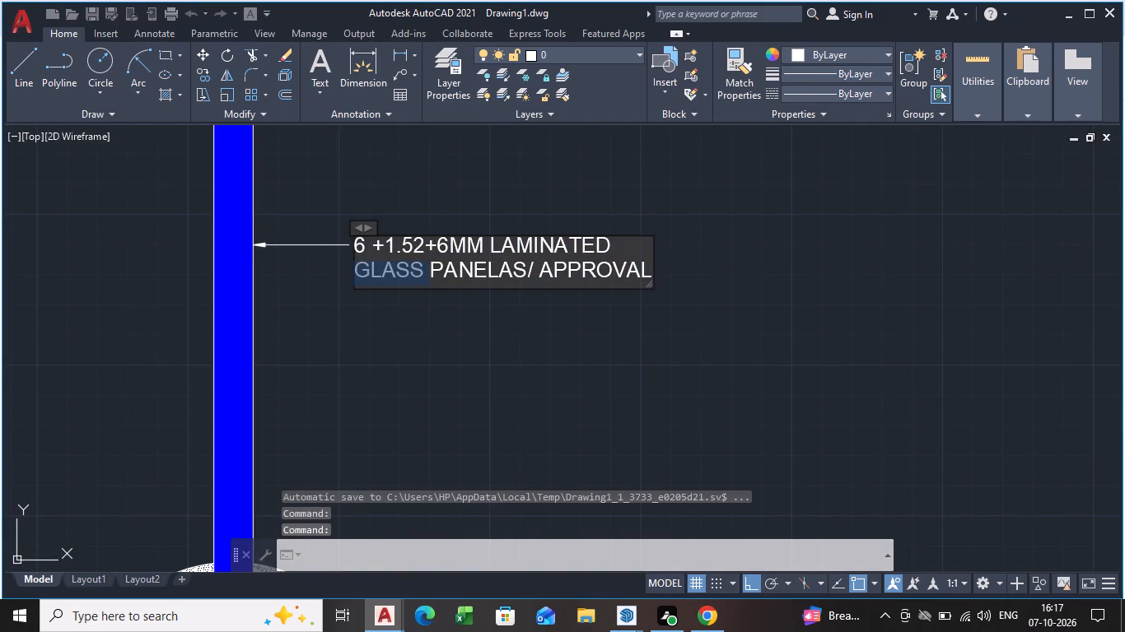
drag(648, 268, 331, 237)
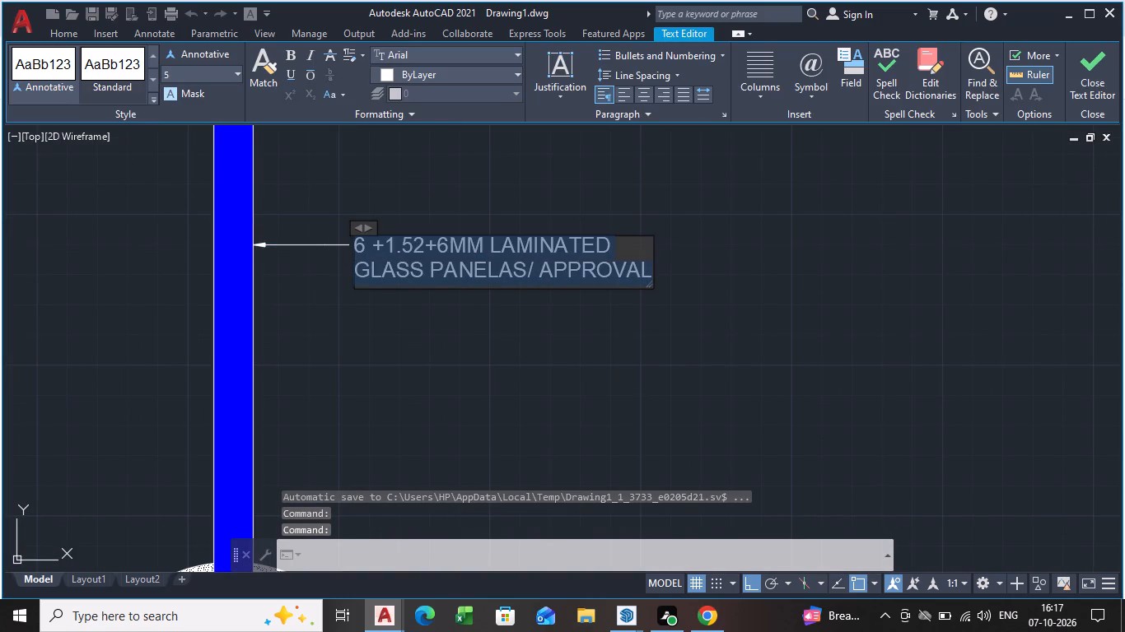
drag(331, 237, 333, 235)
click(226, 77)
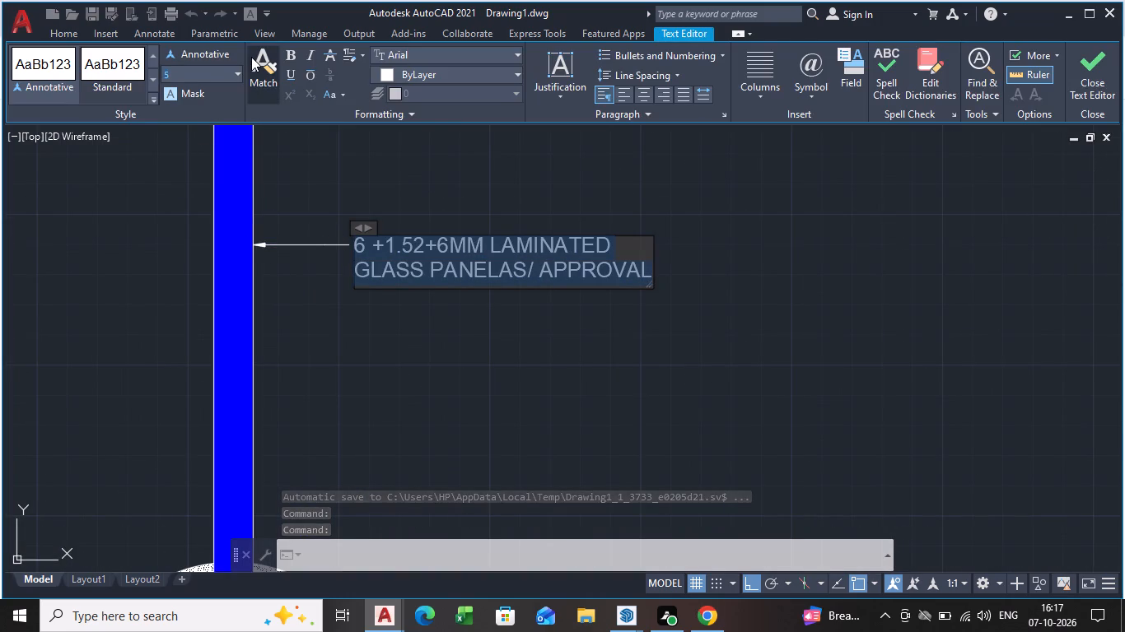
key(BackSpace)
key(6)
key(Return)
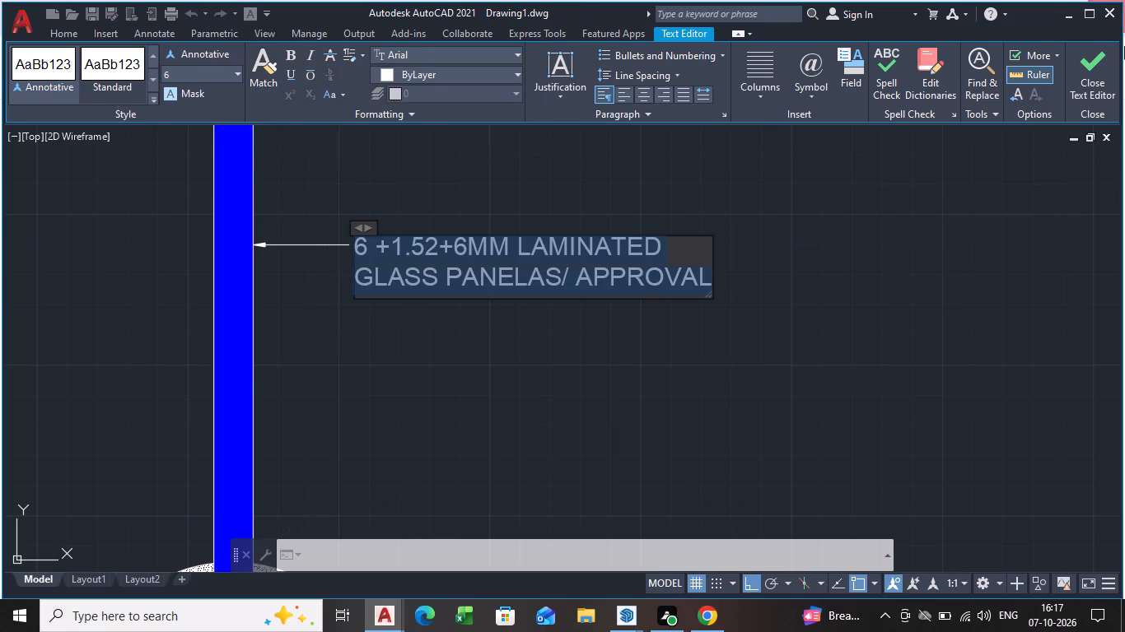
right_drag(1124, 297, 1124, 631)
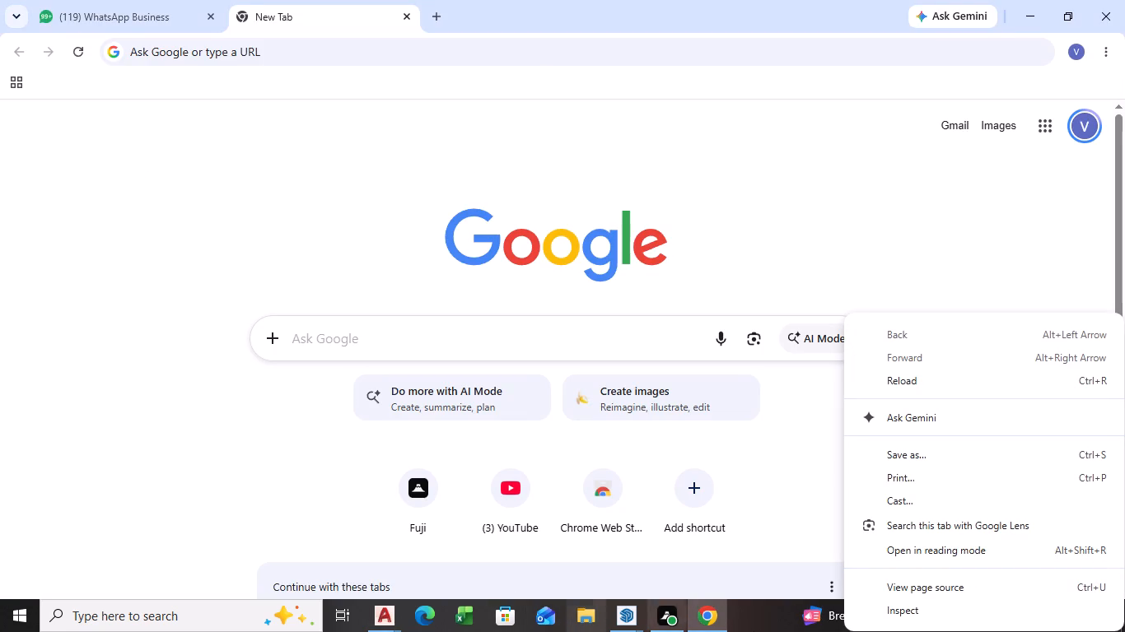
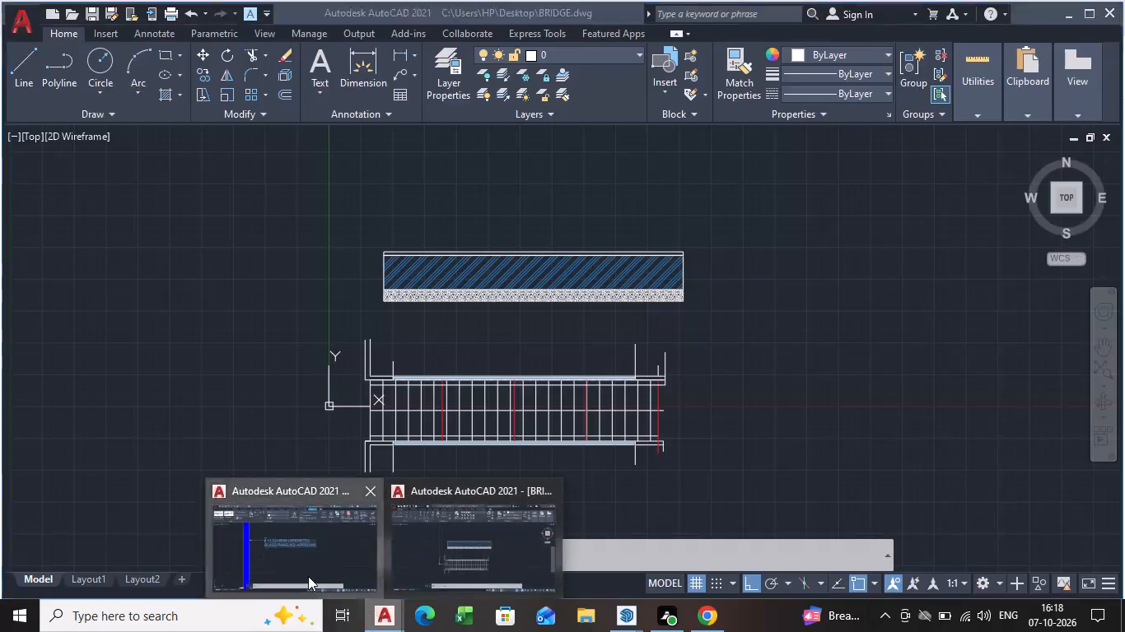
Finish editing the glass panel's leader note.
click(1093, 74)
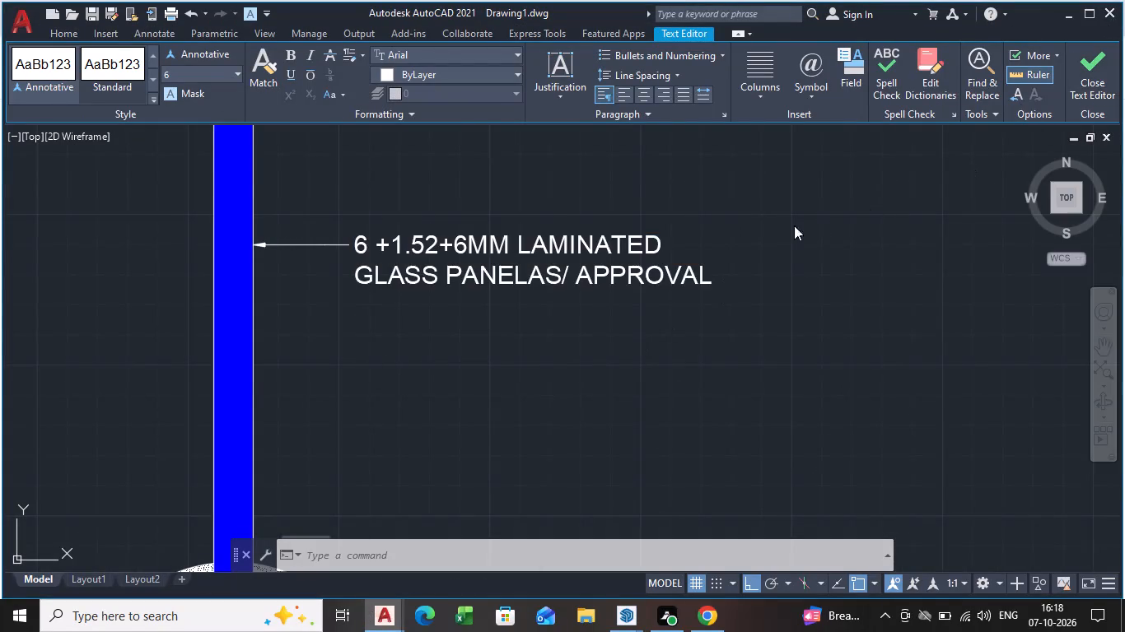
Set the text height of both lines of the aluminium U channel base support note to 6 and finish editing.
scroll(637, 278, down, 4)
middle_drag(634, 320, 343, 309)
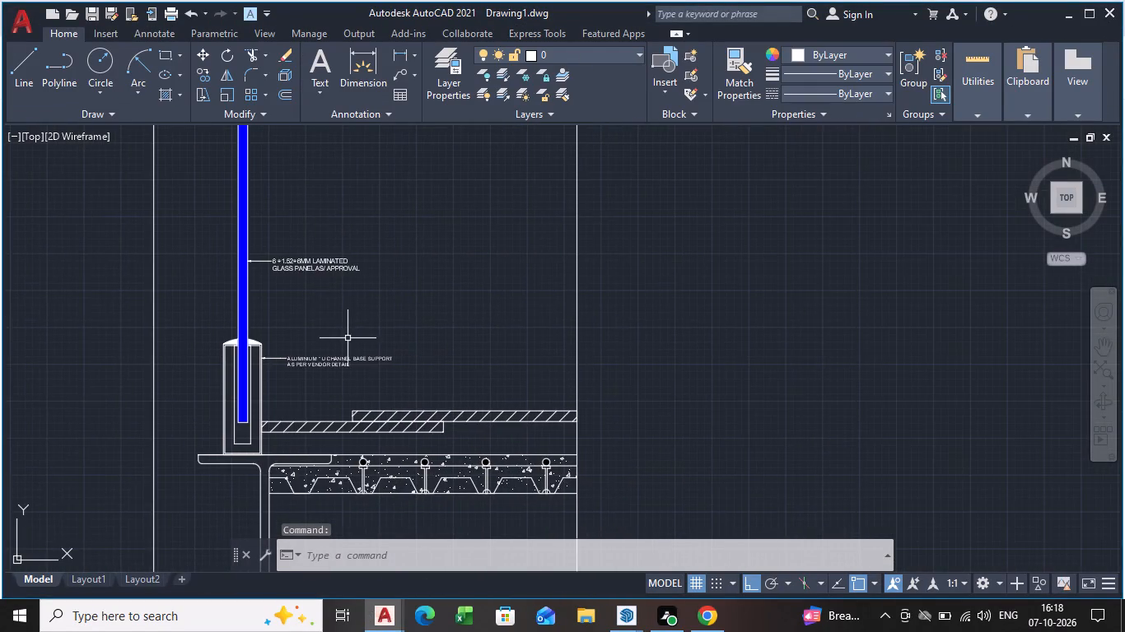
scroll(348, 338, up, 1)
triple_click(321, 369)
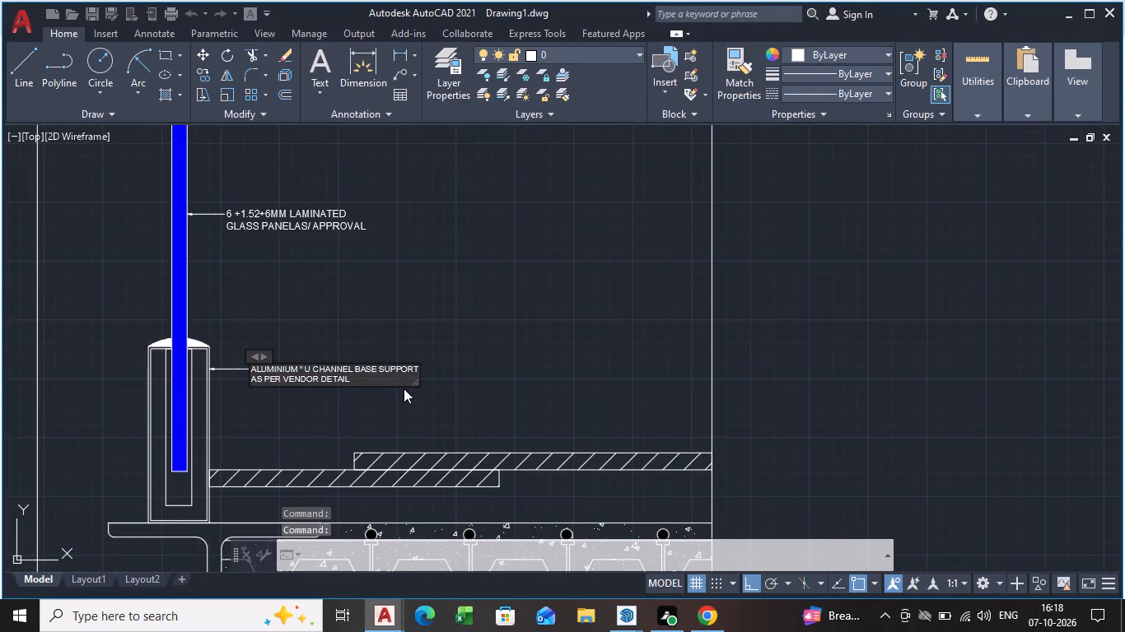
drag(380, 374, 242, 364)
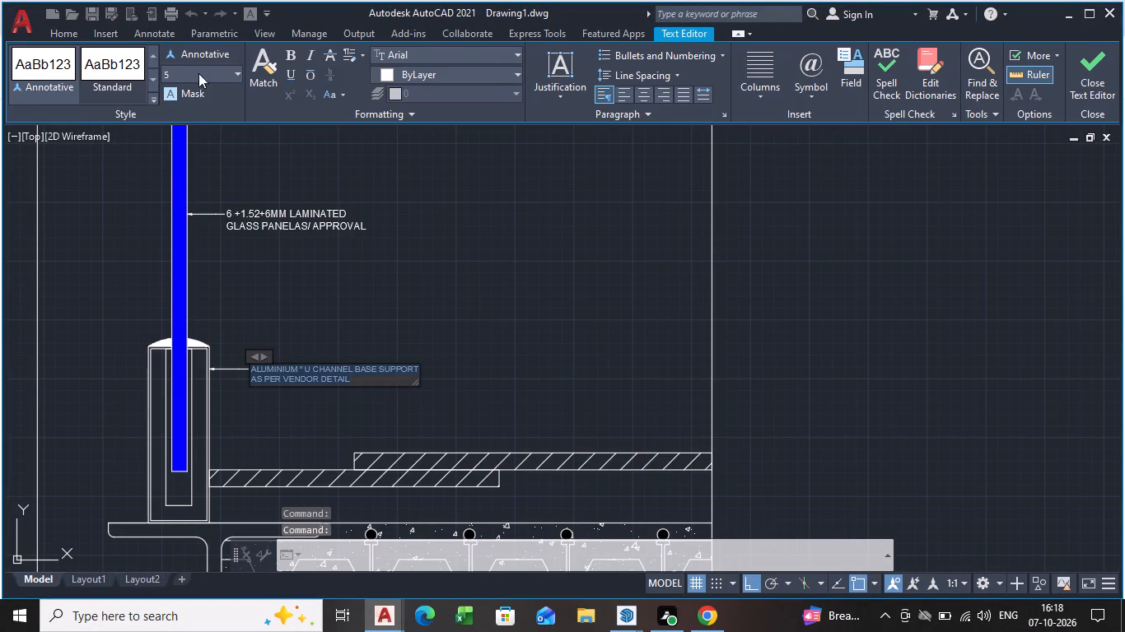
click(191, 79)
key(BackSpace)
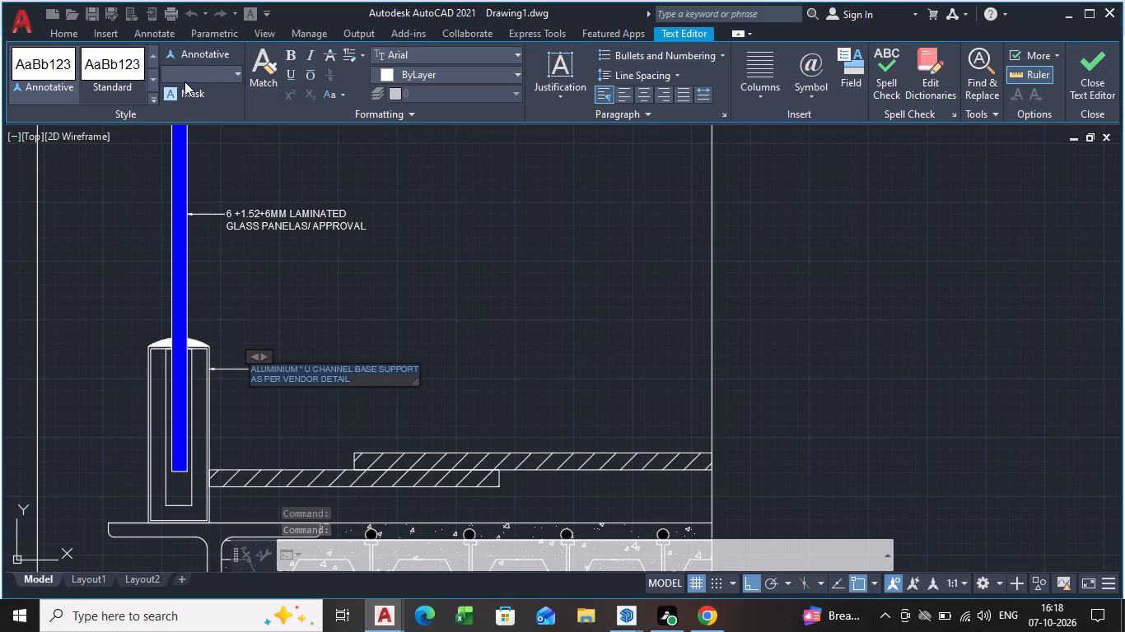
key(6)
key(Return)
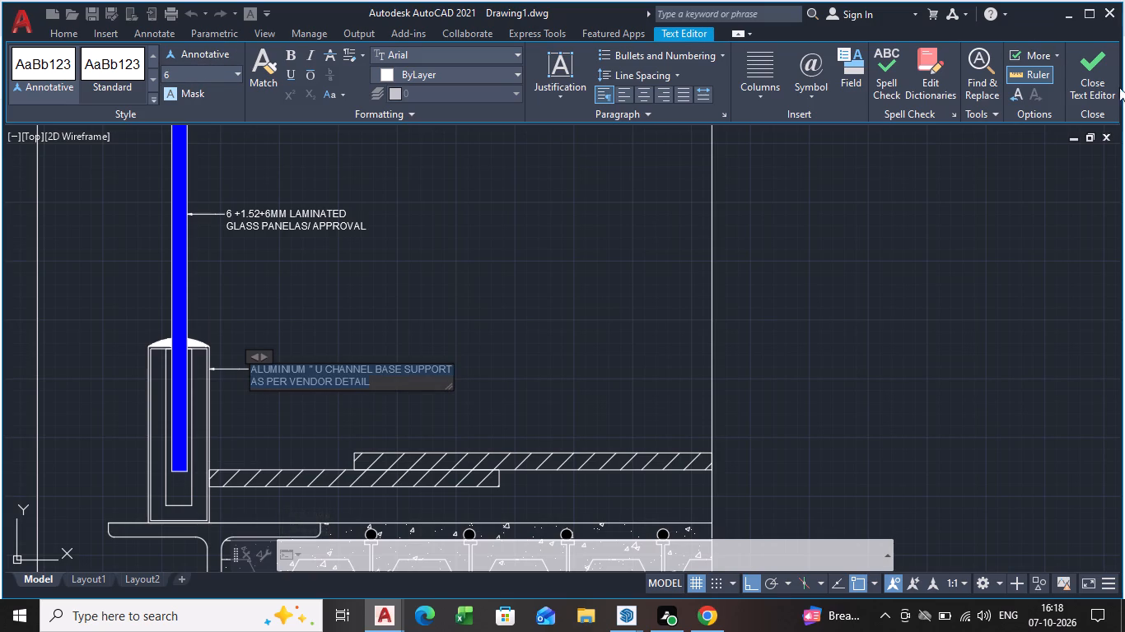
click(1106, 82)
Examine the U channel base, its notes and the hatched floor layers above the concrete deck.
scroll(434, 410, down, 2)
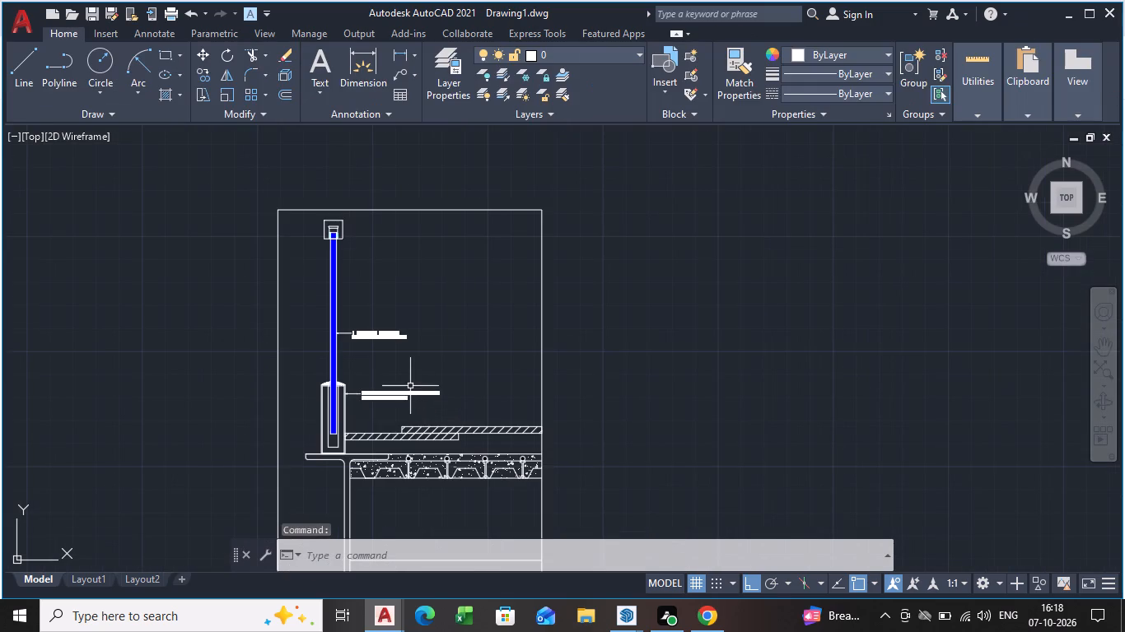
scroll(394, 455, up, 2)
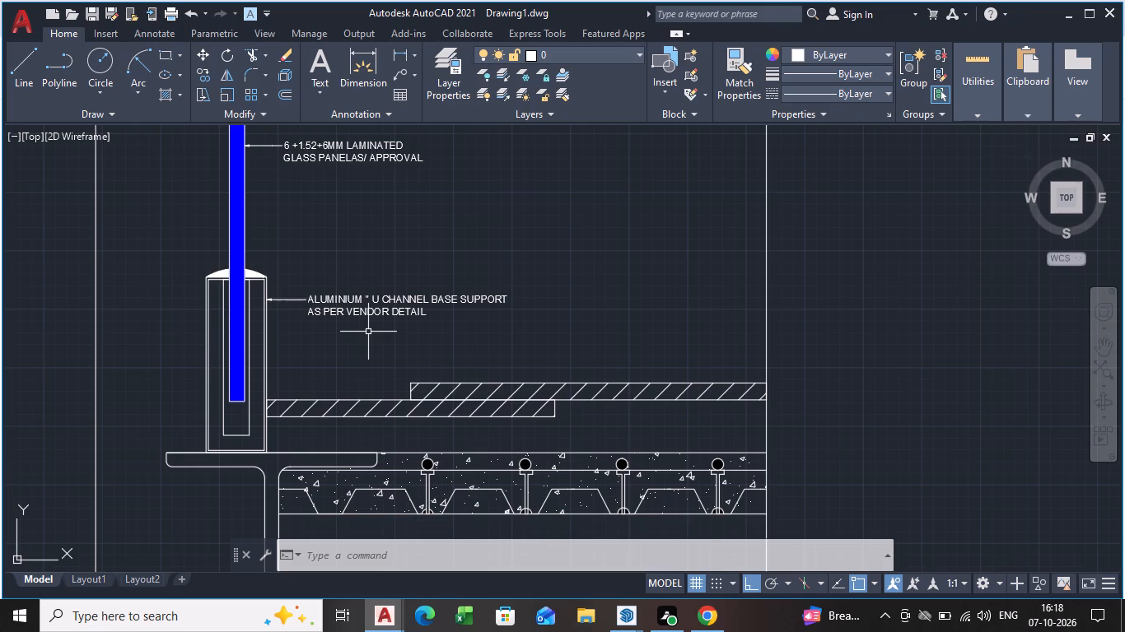
scroll(413, 380, down, 2)
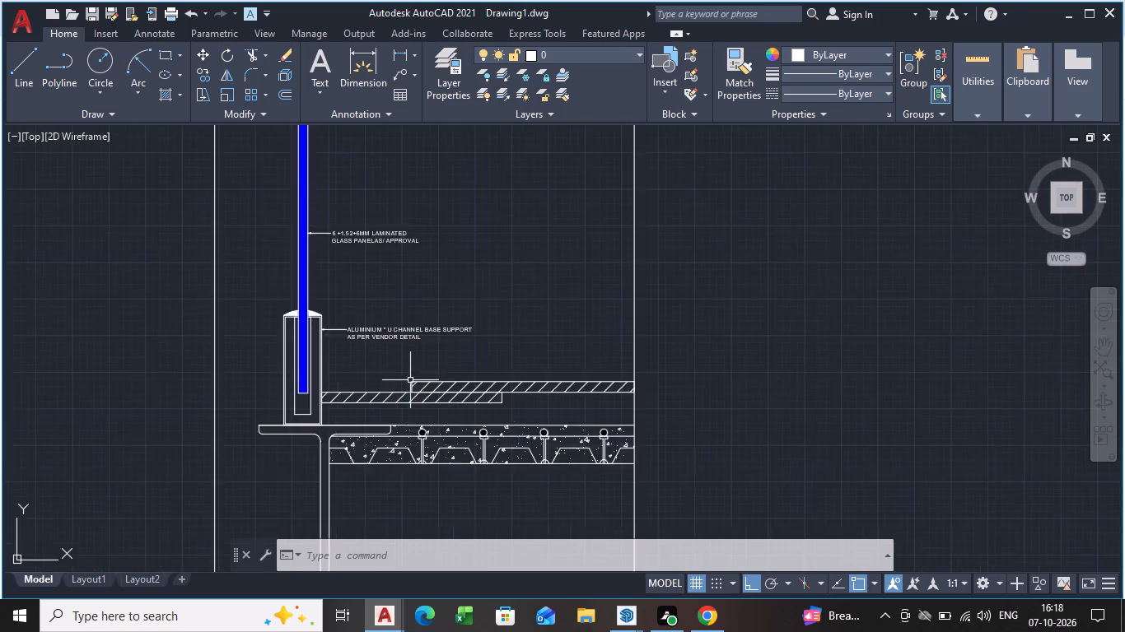
middle_drag(410, 380, 284, 388)
scroll(271, 363, up, 1)
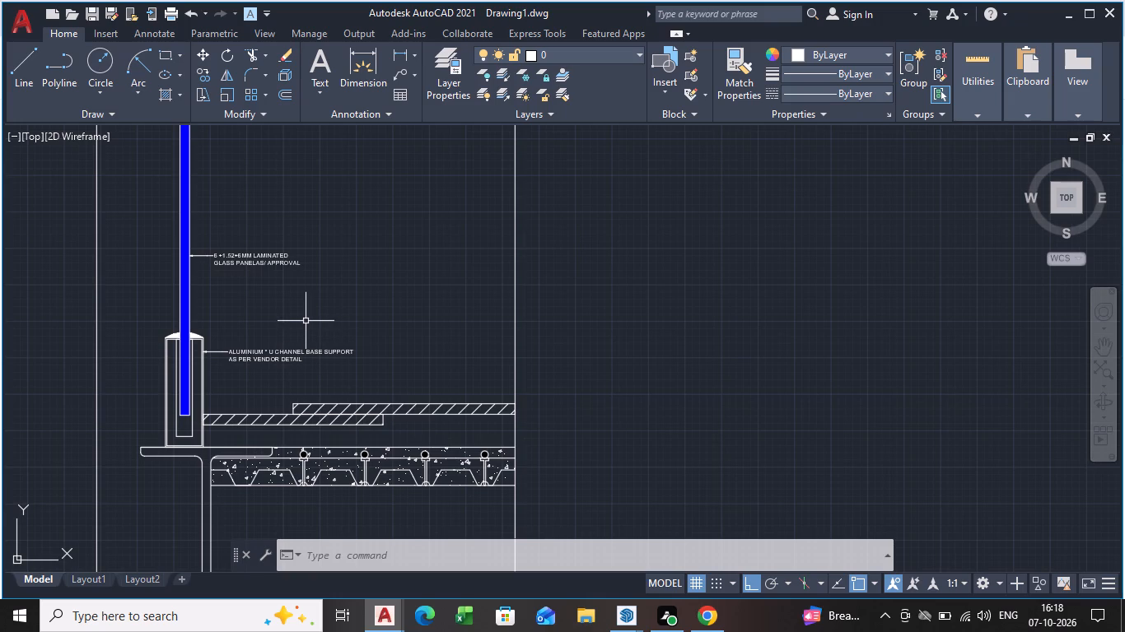
scroll(288, 409, up, 2)
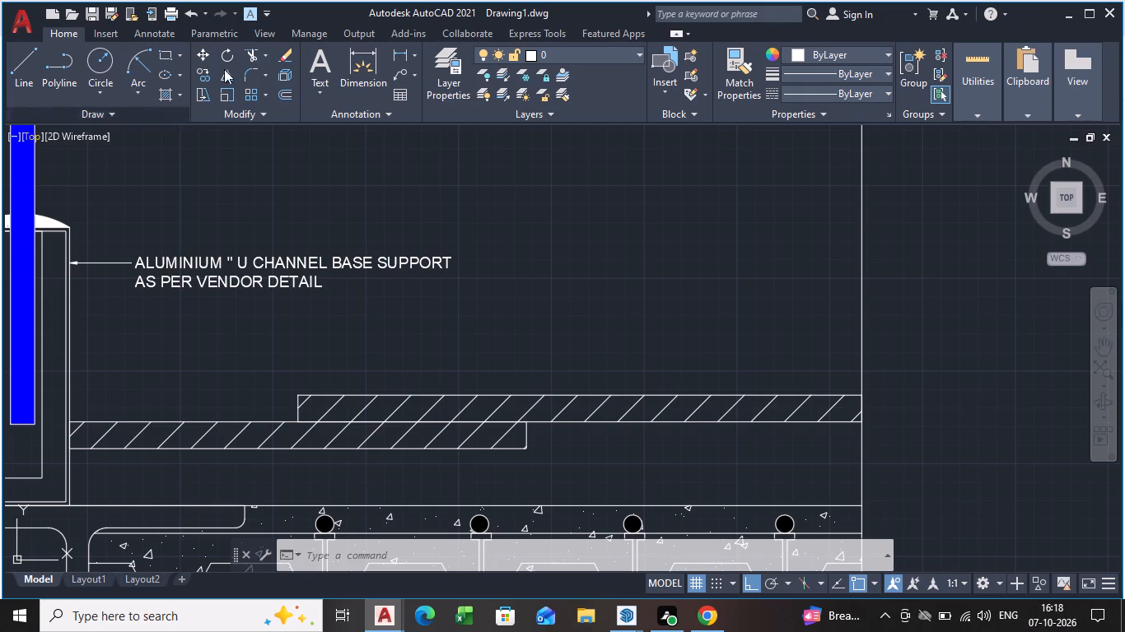
scroll(200, 386, down, 1)
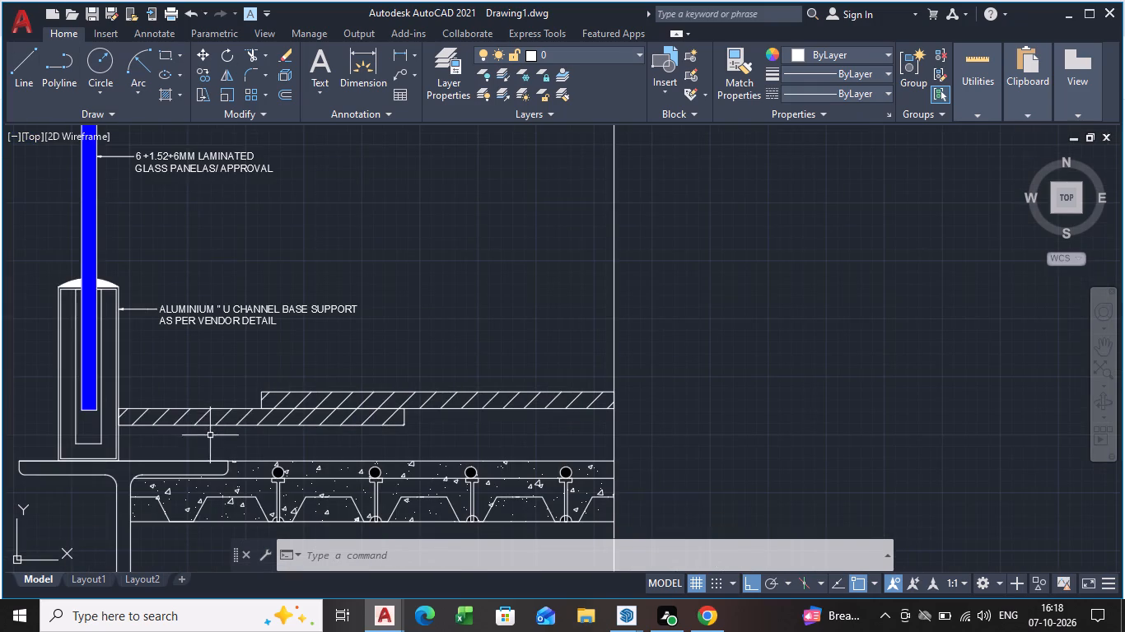
middle_drag(210, 436, 198, 383)
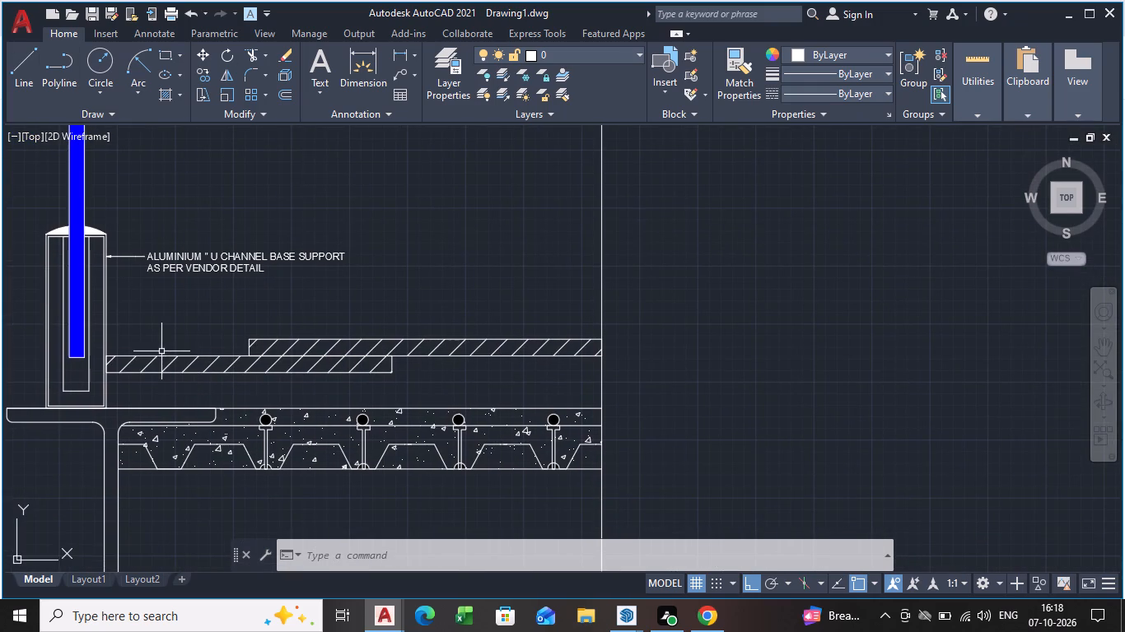
scroll(148, 342, up, 1)
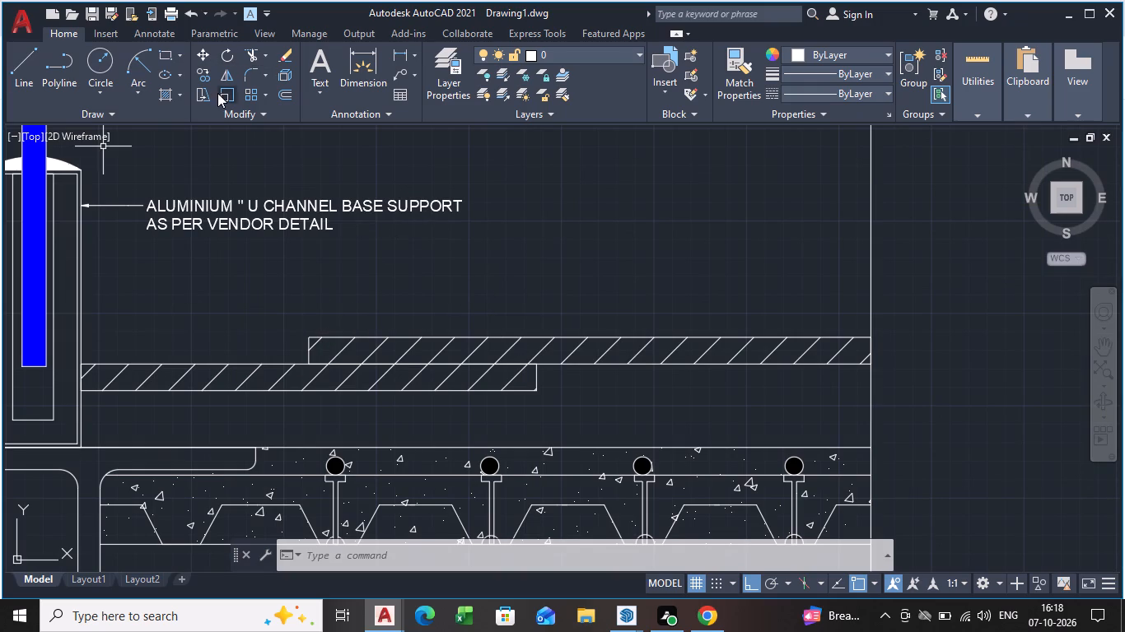
Place a horizontal multileader with its arrowhead on the side edge of the square cap profile at the top of the glass panel.
click(400, 72)
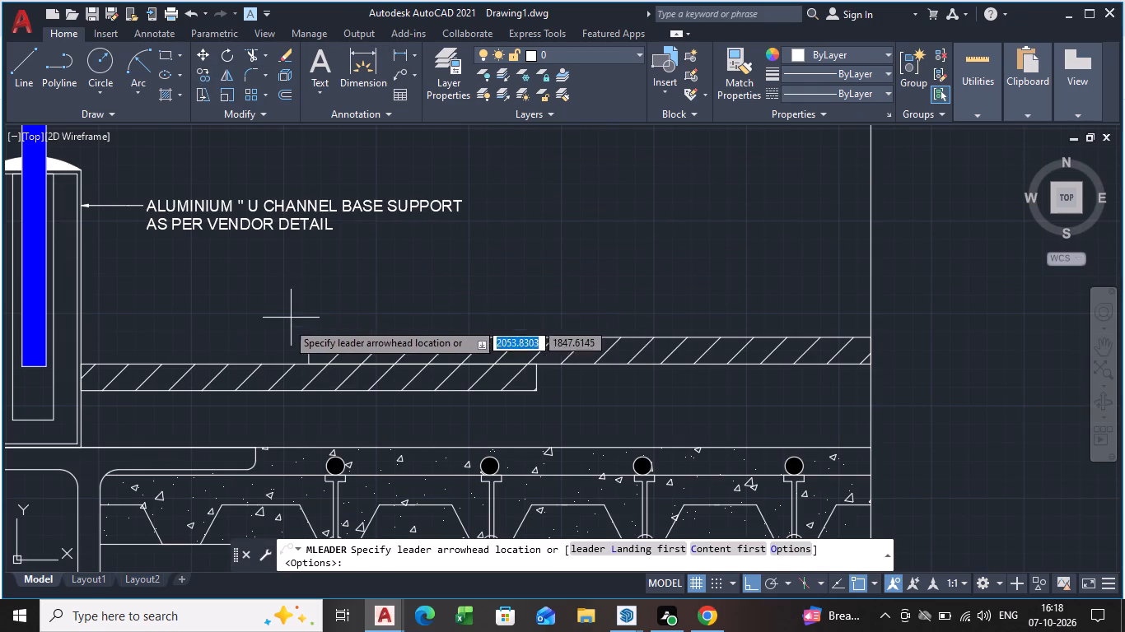
scroll(247, 314, down, 2)
middle_drag(246, 321, 283, 430)
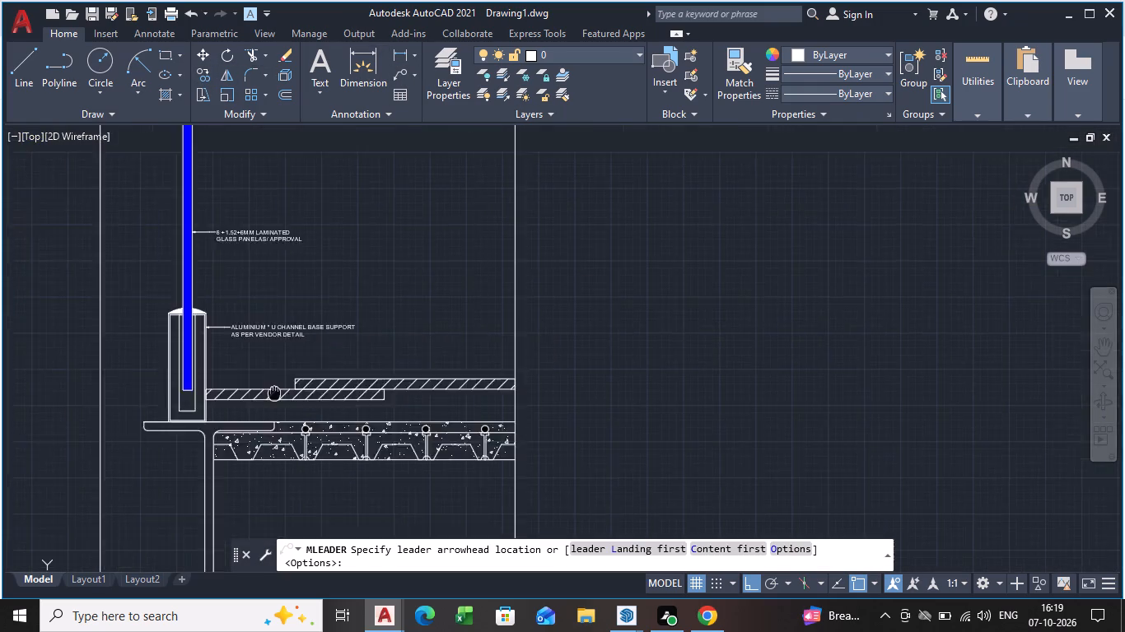
middle_drag(283, 430, 302, 500)
scroll(245, 211, up, 3)
middle_drag(235, 253, 236, 308)
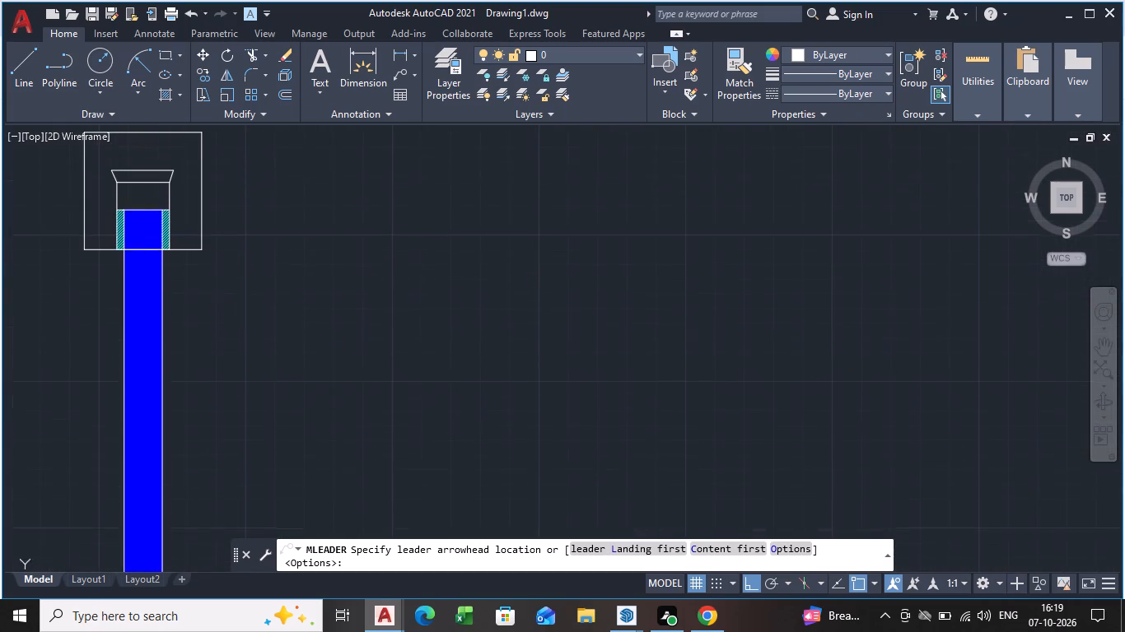
middle_drag(236, 308, 238, 310)
scroll(232, 240, up, 2)
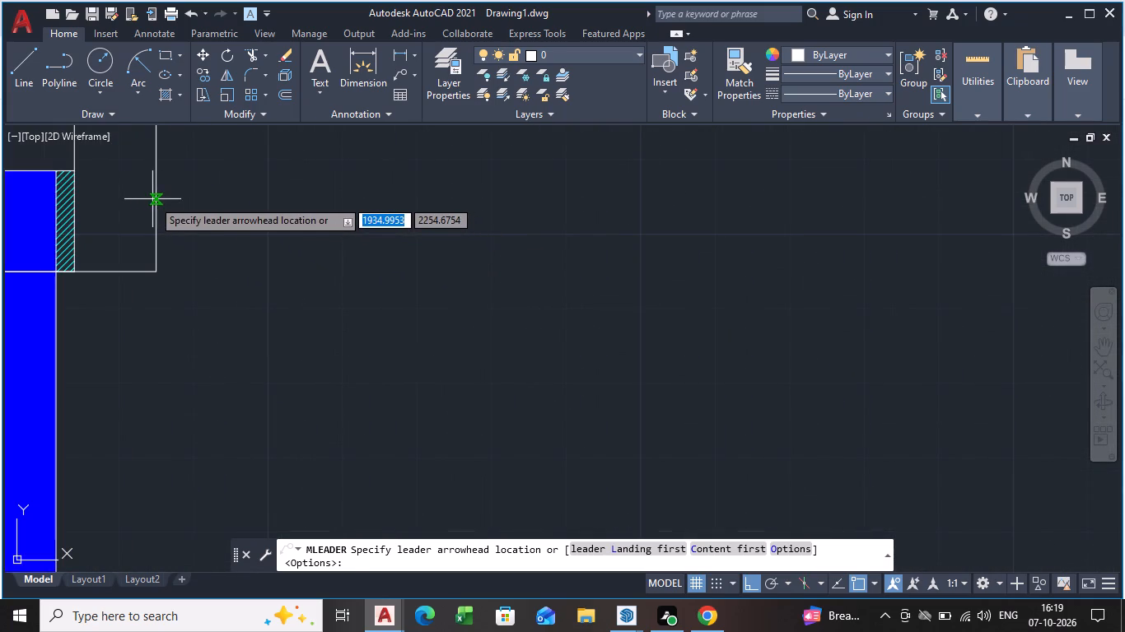
click(156, 192)
click(388, 194)
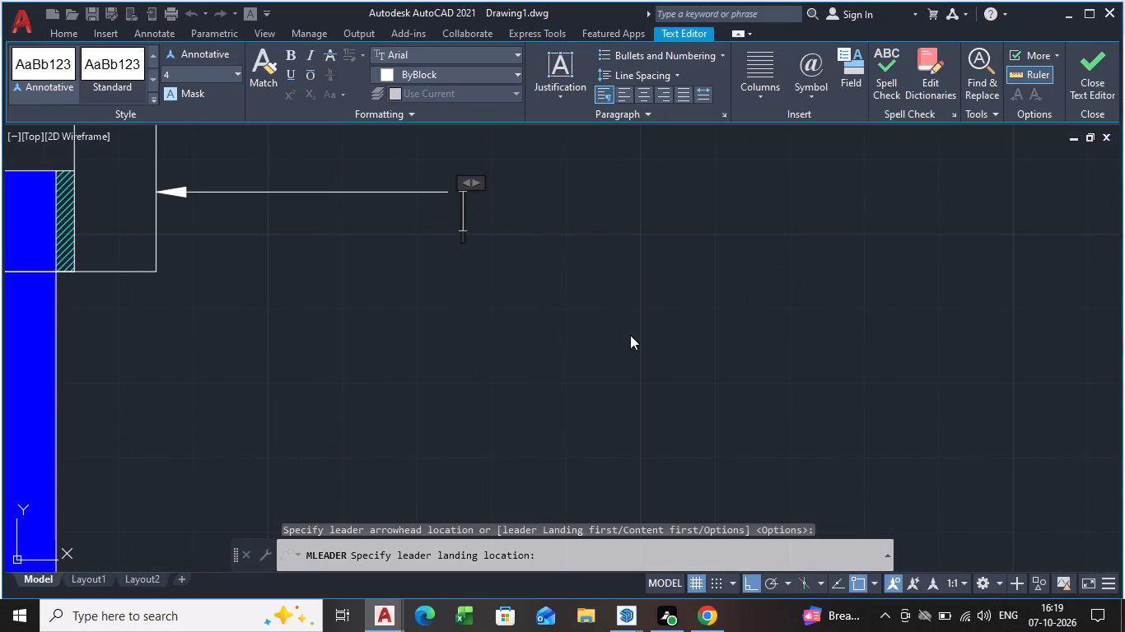
Enter the two-line leader note 40 X 40MM ALUMINIUM / CAP PROFILE HAND RAIL and finish editing.
text(40 X 4)
text(0MM)
key(space)
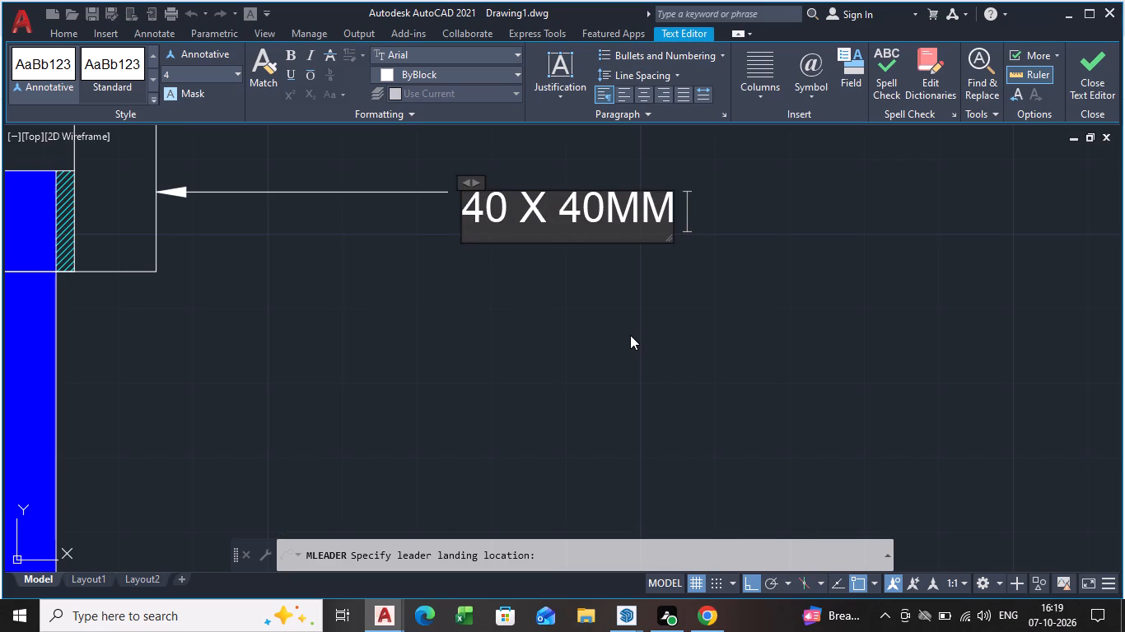
text(ALUMINIUM)
key(space)
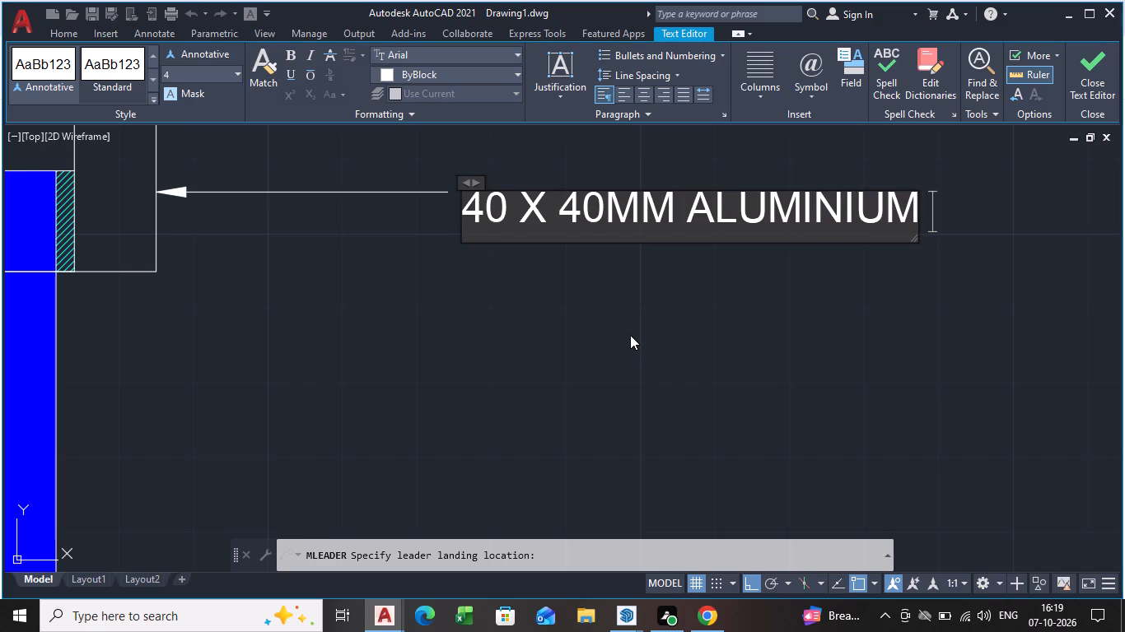
key(Return)
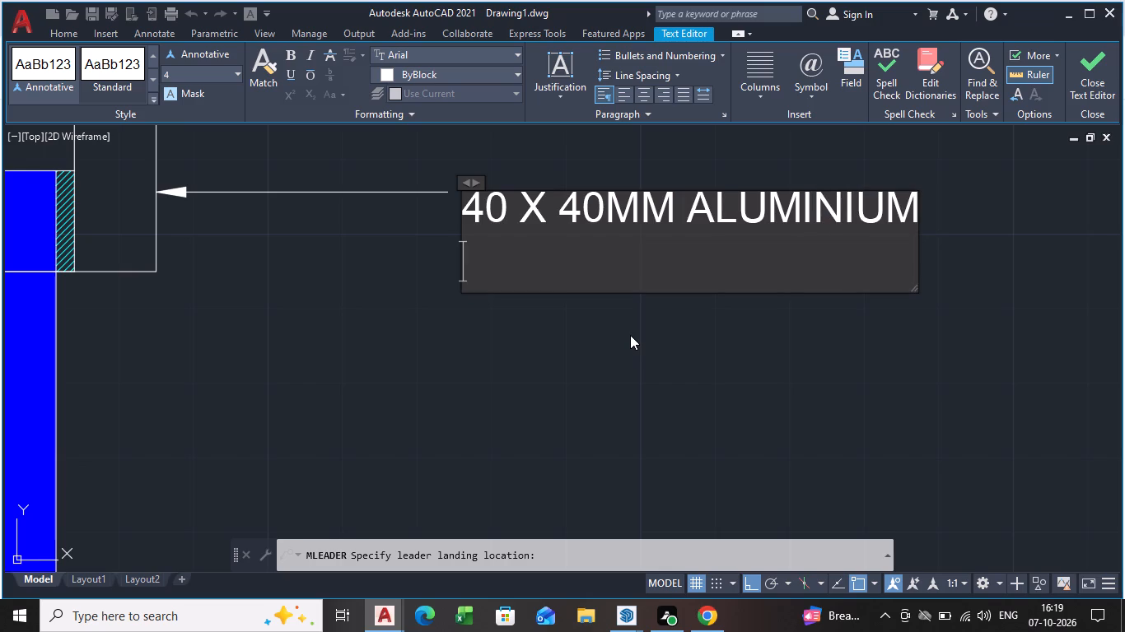
text(CAP PROFILE)
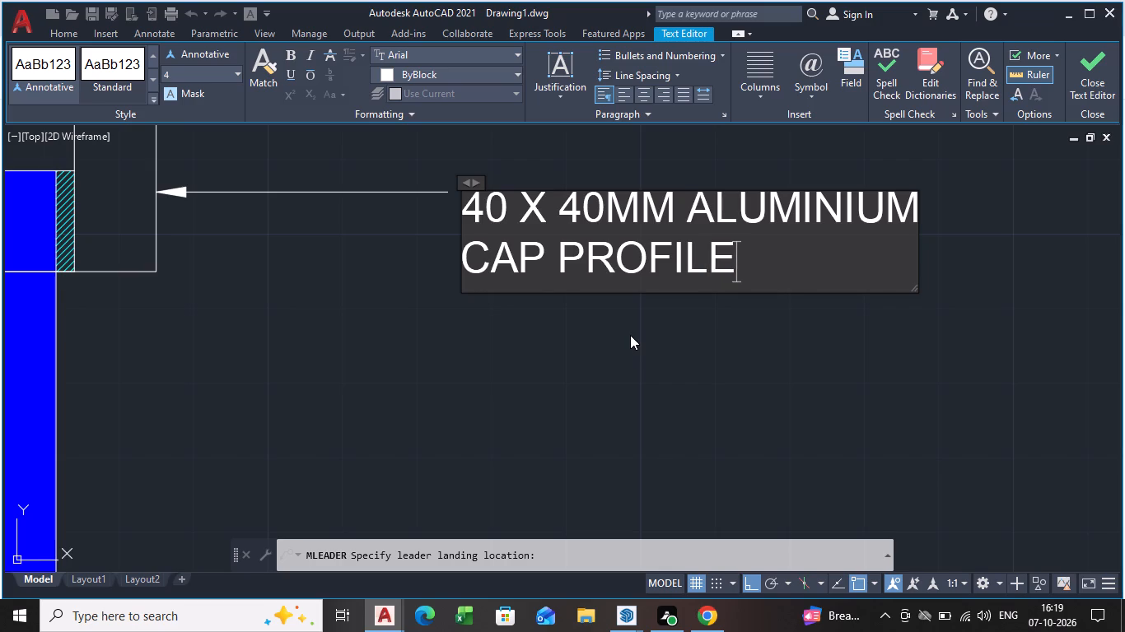
key(b)
key(BackSpace)
key(space)
text(HAND RAIL)
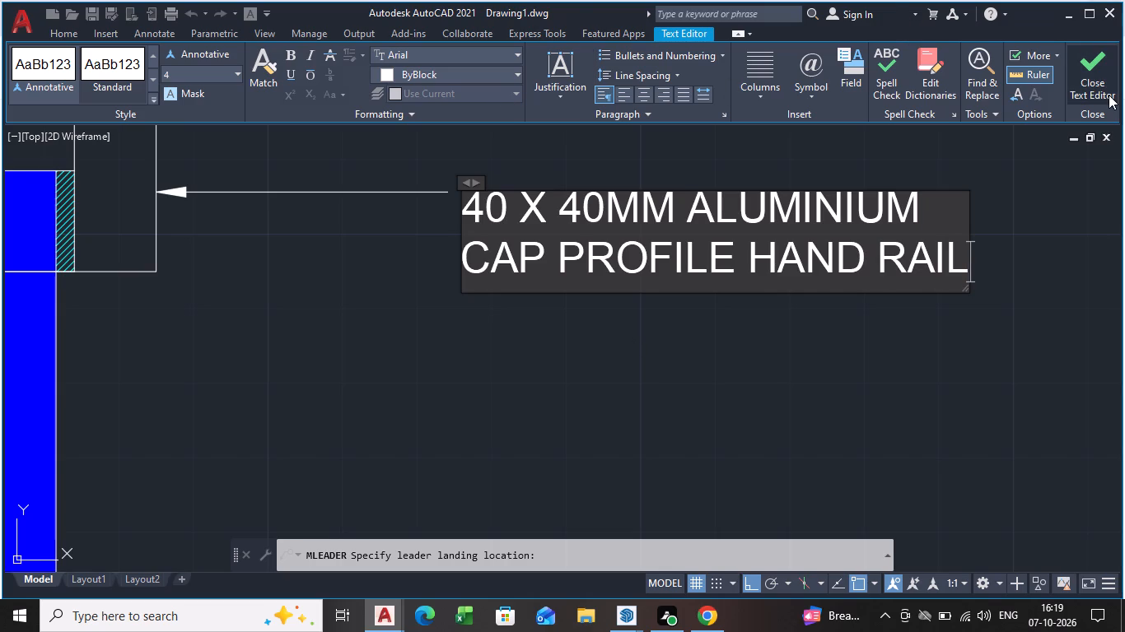
click(1107, 69)
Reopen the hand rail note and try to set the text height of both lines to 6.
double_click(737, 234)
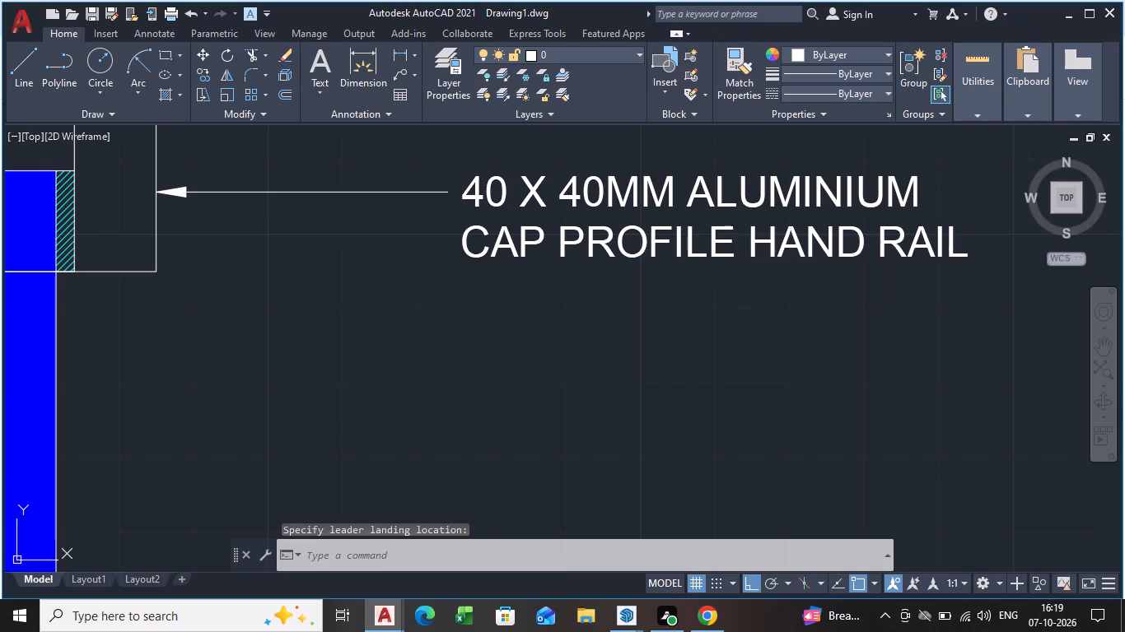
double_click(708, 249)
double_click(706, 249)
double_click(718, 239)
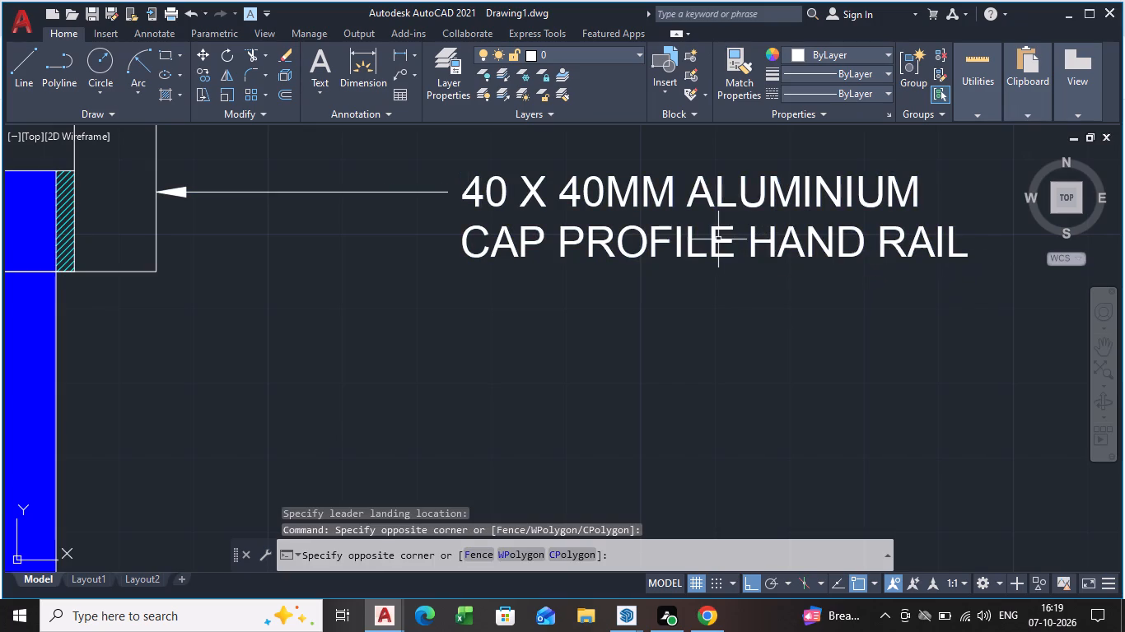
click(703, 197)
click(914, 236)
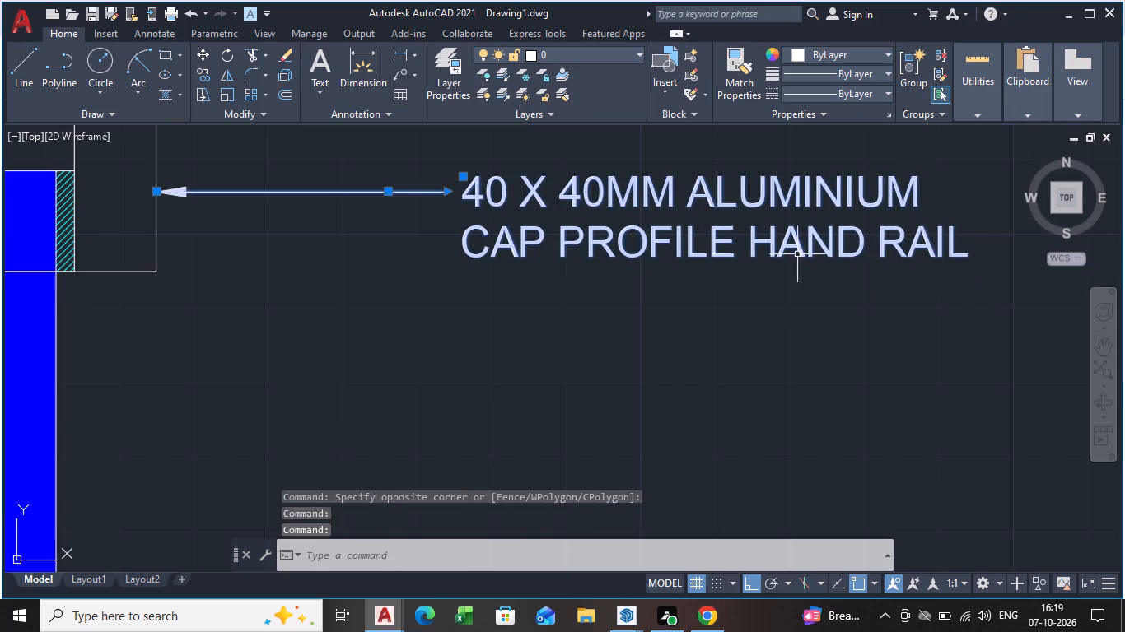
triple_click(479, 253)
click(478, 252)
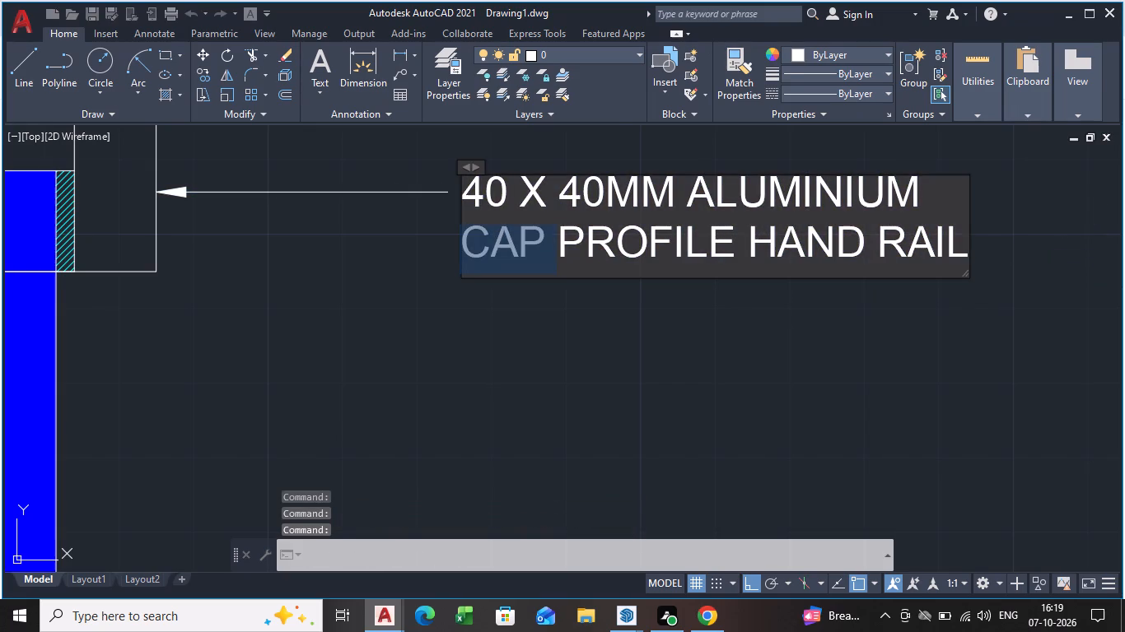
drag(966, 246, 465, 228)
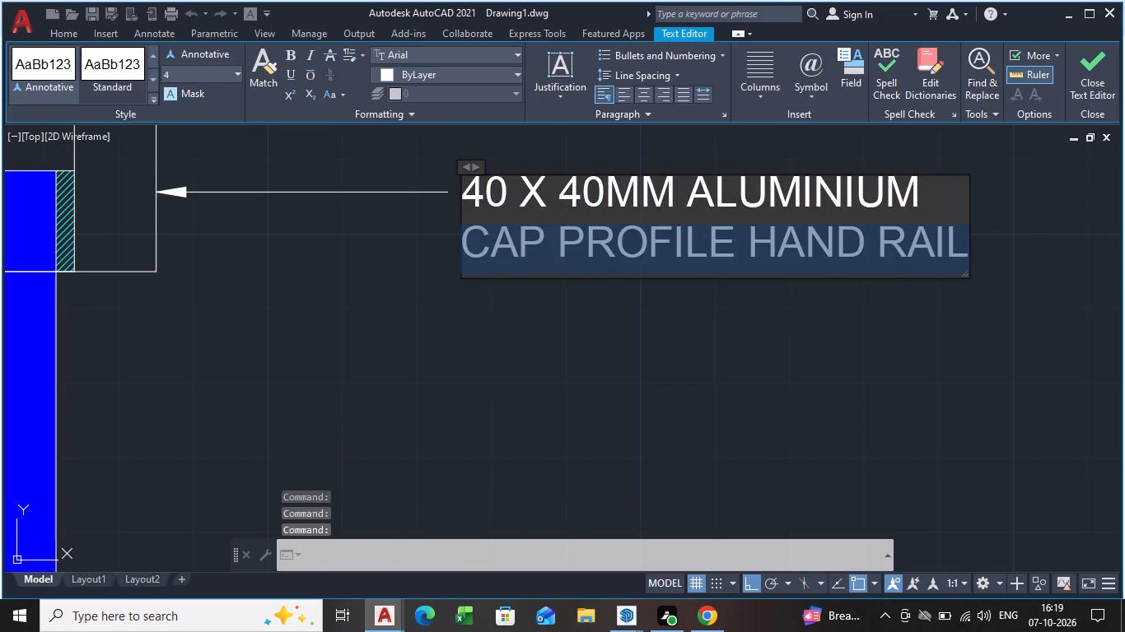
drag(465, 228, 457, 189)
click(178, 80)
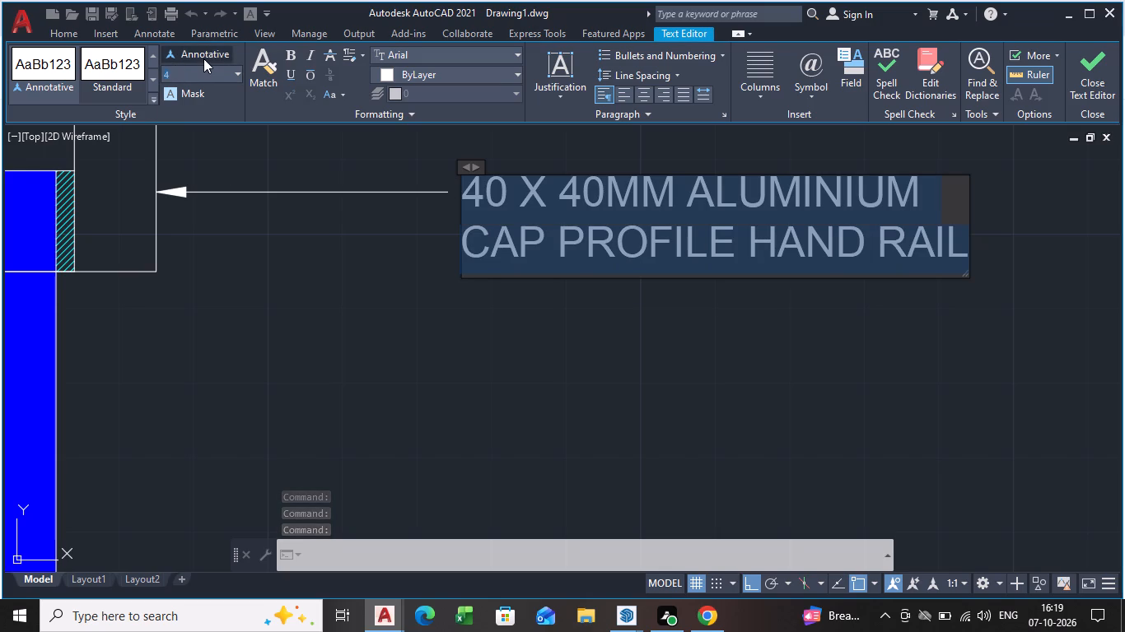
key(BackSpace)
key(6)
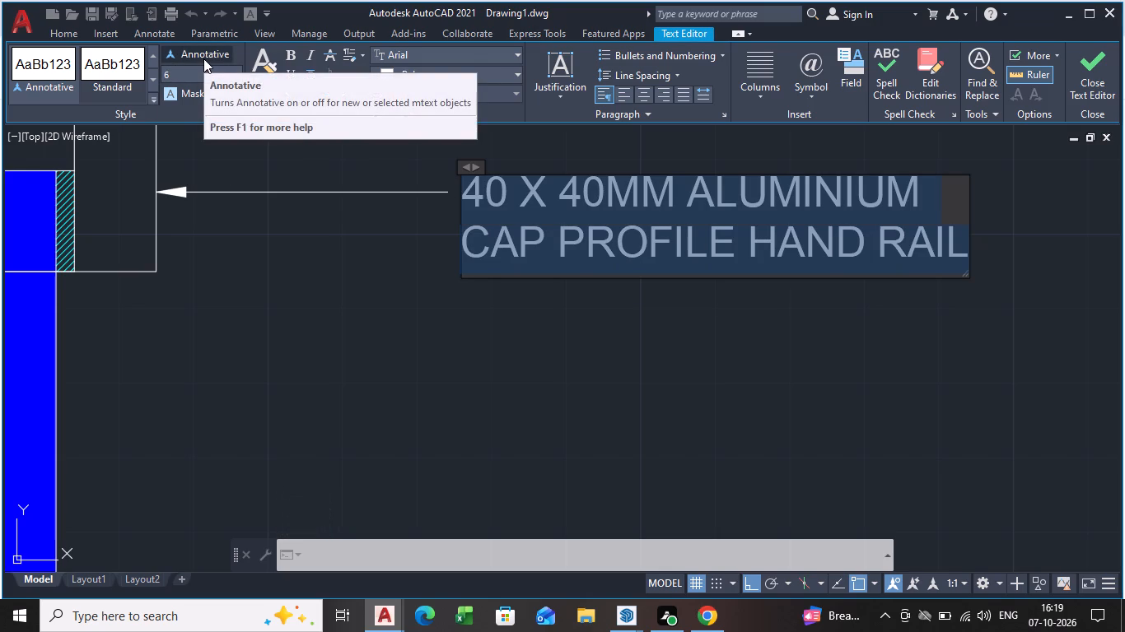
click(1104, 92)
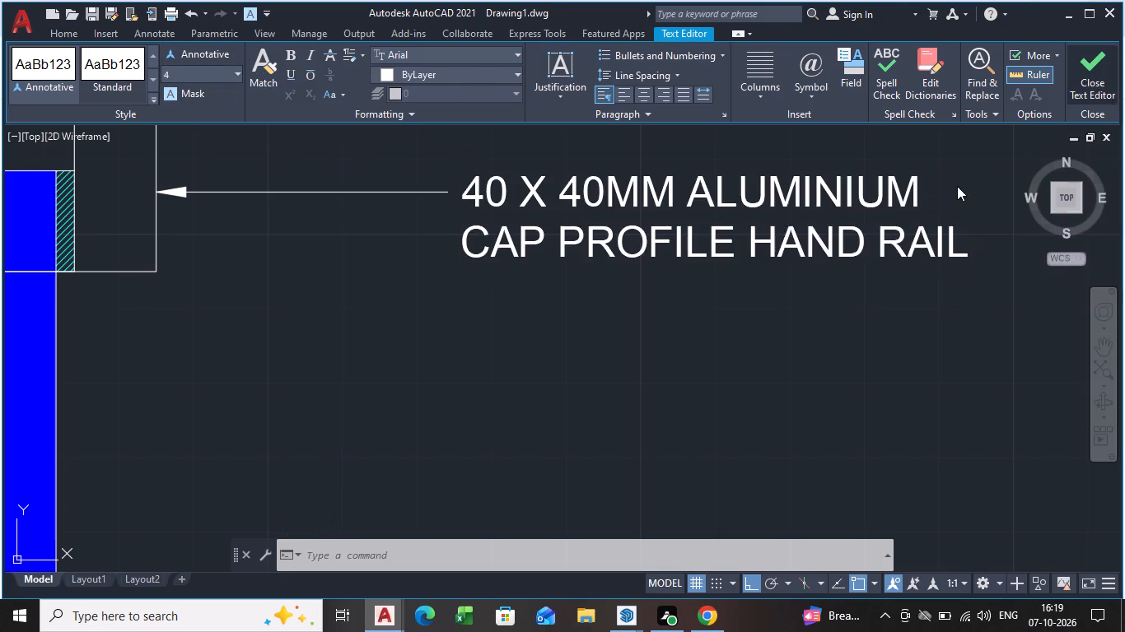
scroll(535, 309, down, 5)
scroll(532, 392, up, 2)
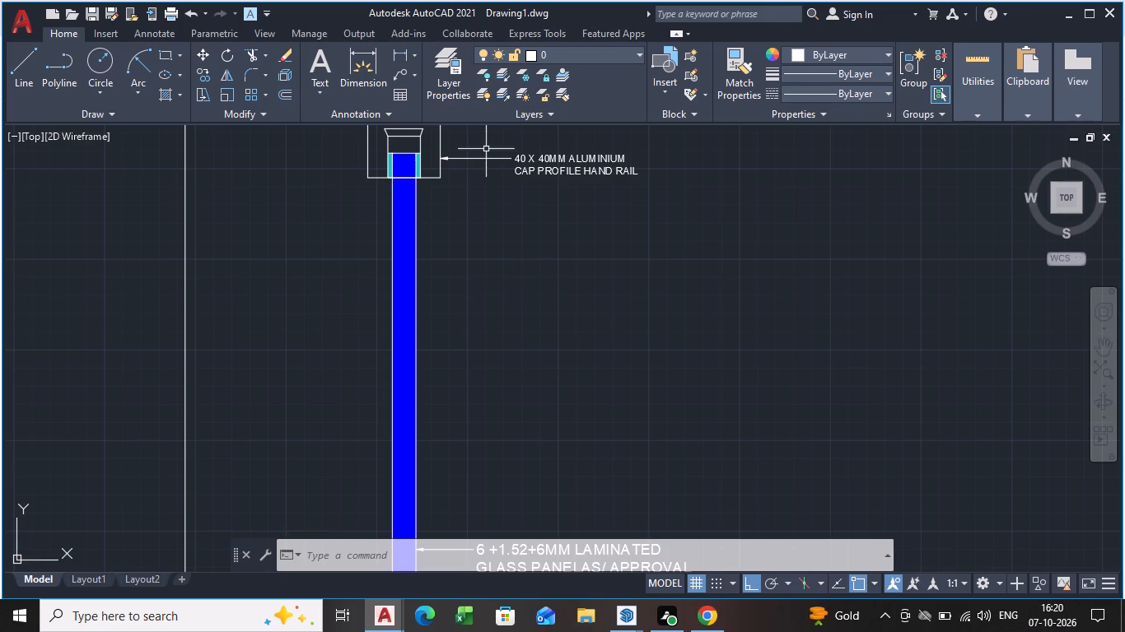
Reopen the two-line hand rail note, set the text height of both lines to 10 and finish editing.
triple_click(582, 171)
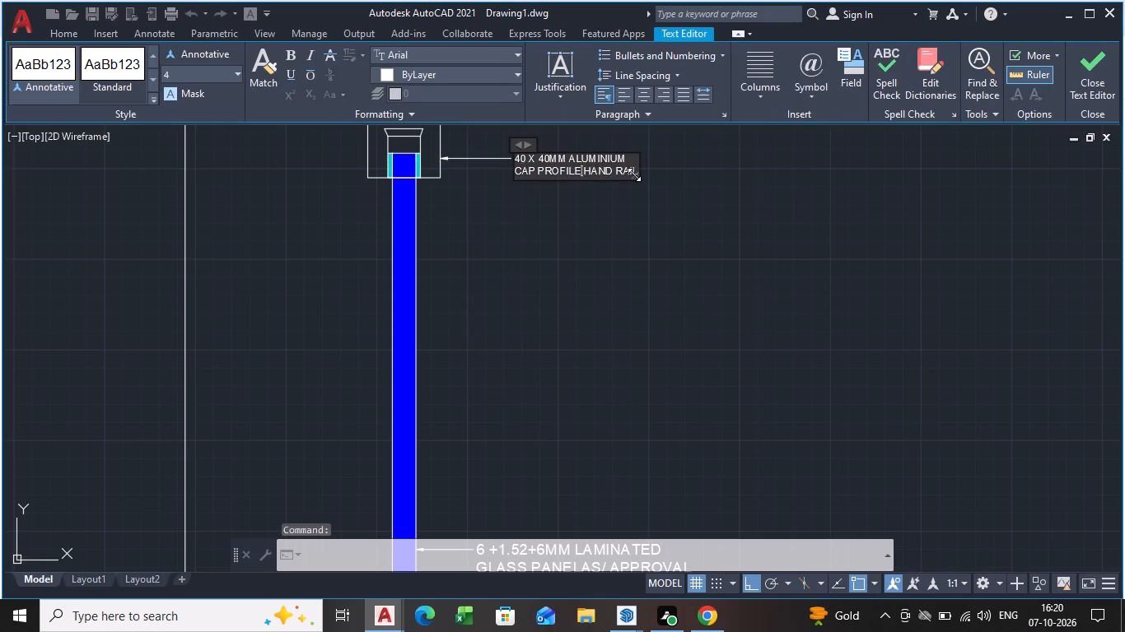
drag(632, 167, 491, 144)
click(629, 168)
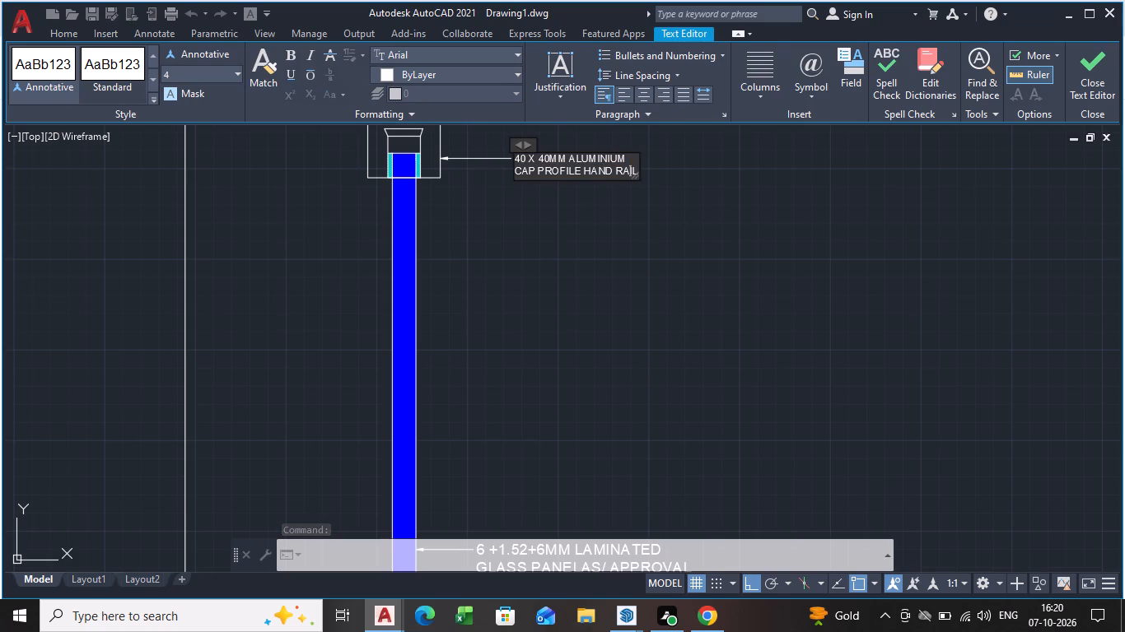
drag(636, 175, 656, 196)
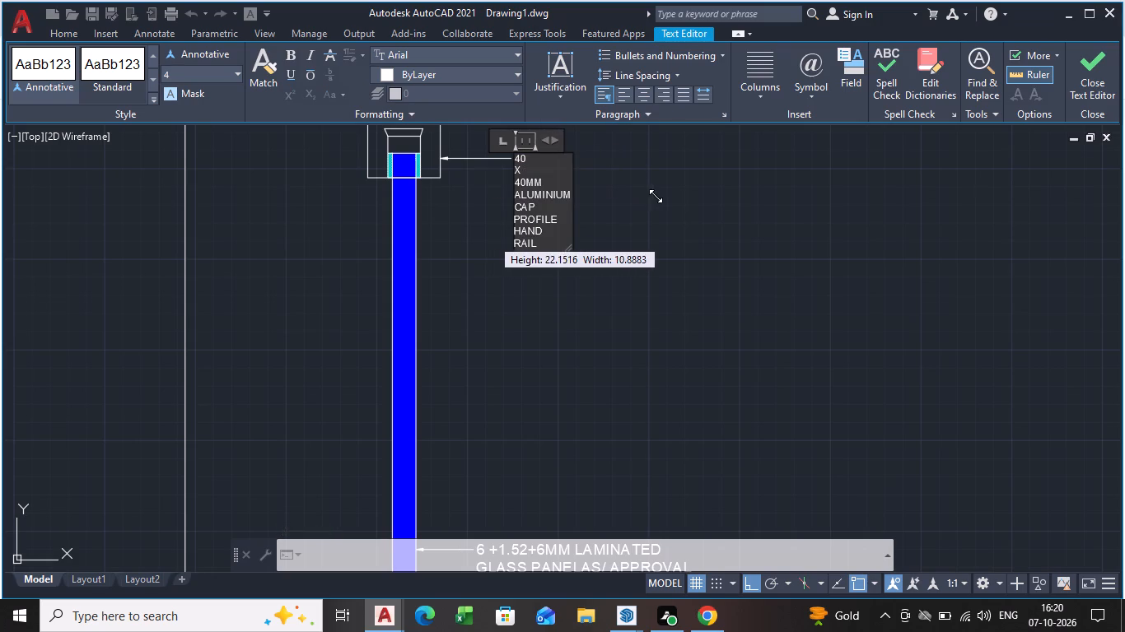
drag(656, 196, 685, 128)
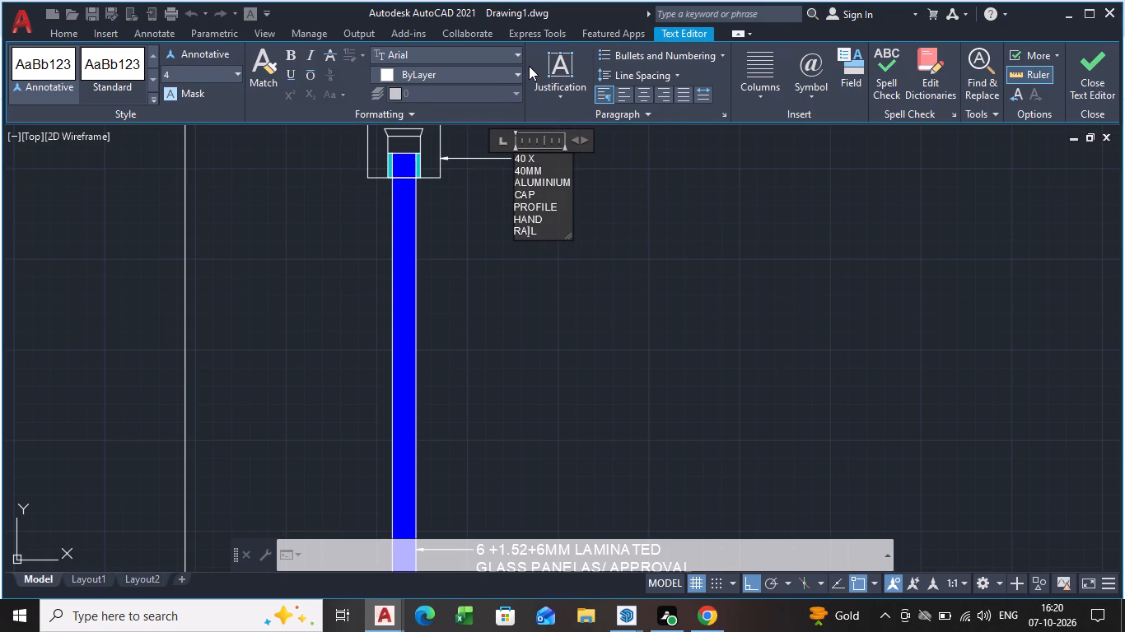
key(ctrl+z)
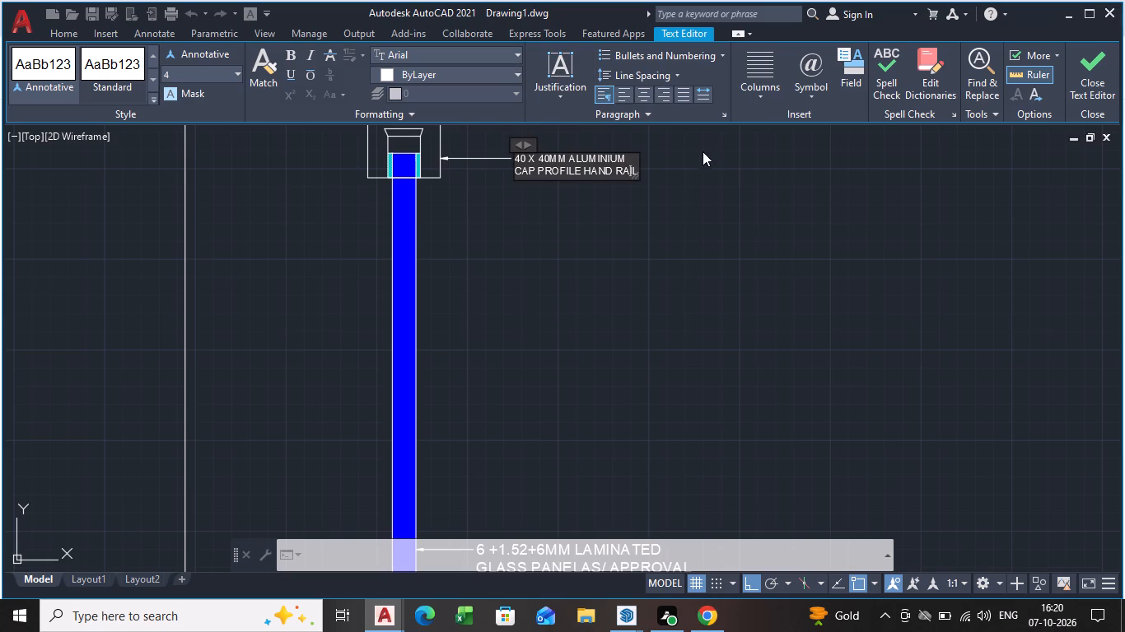
drag(634, 169, 569, 157)
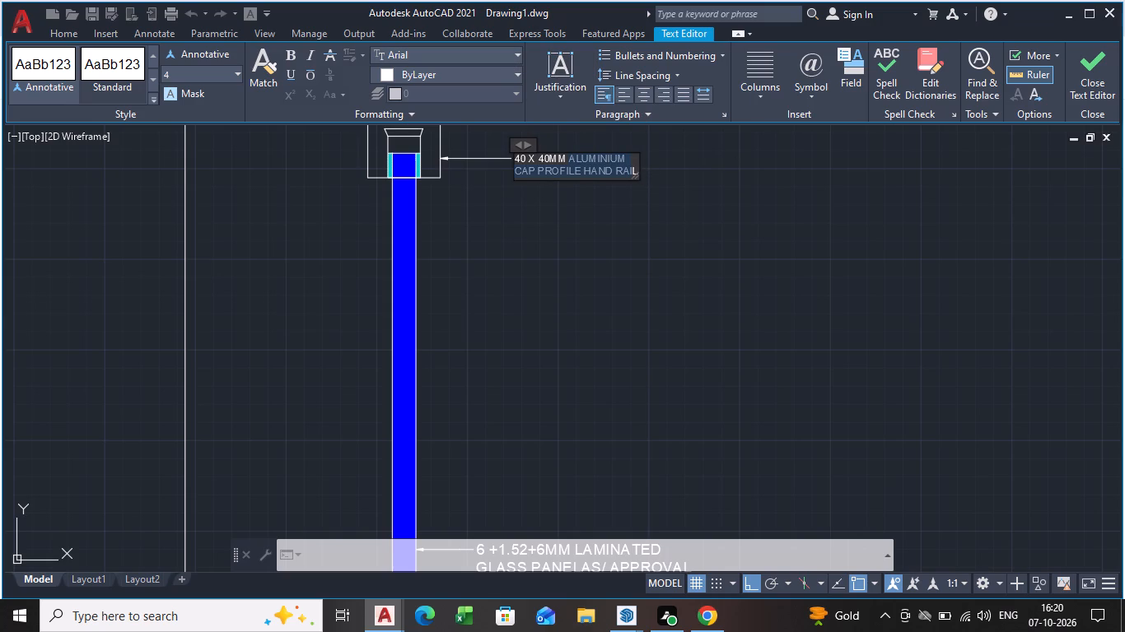
drag(569, 157, 485, 146)
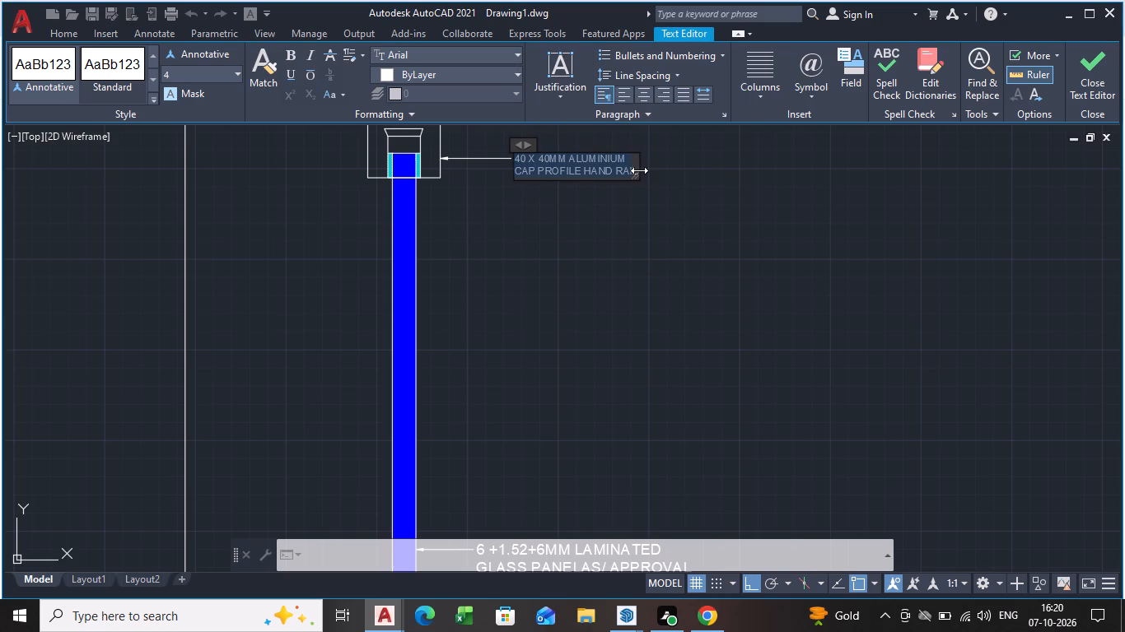
click(593, 160)
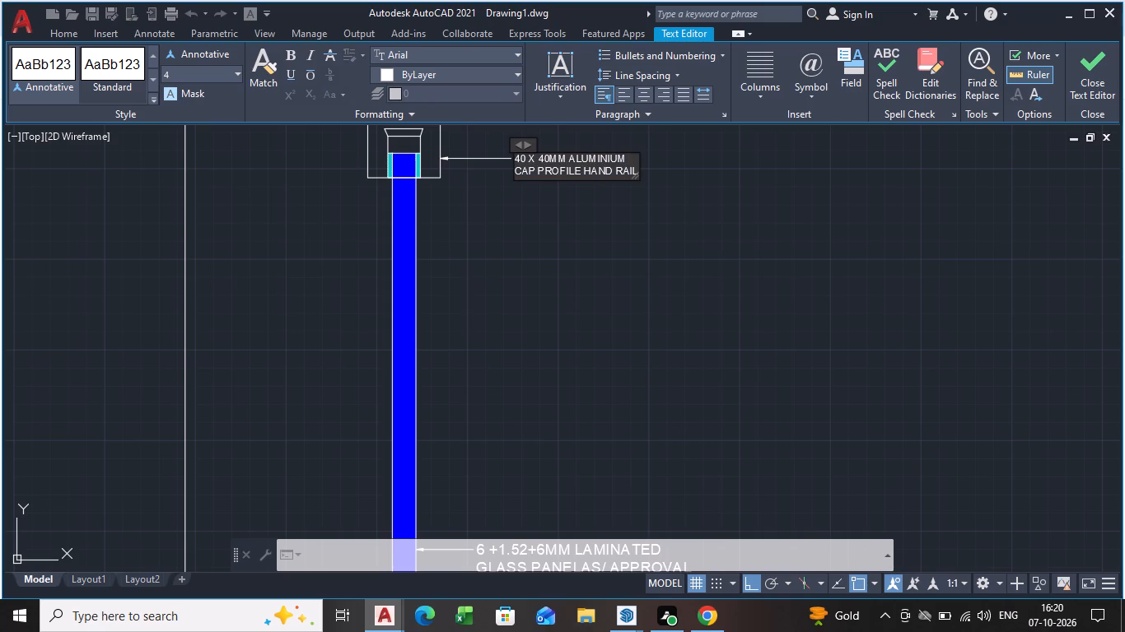
drag(516, 160, 521, 160)
drag(521, 160, 674, 185)
click(194, 75)
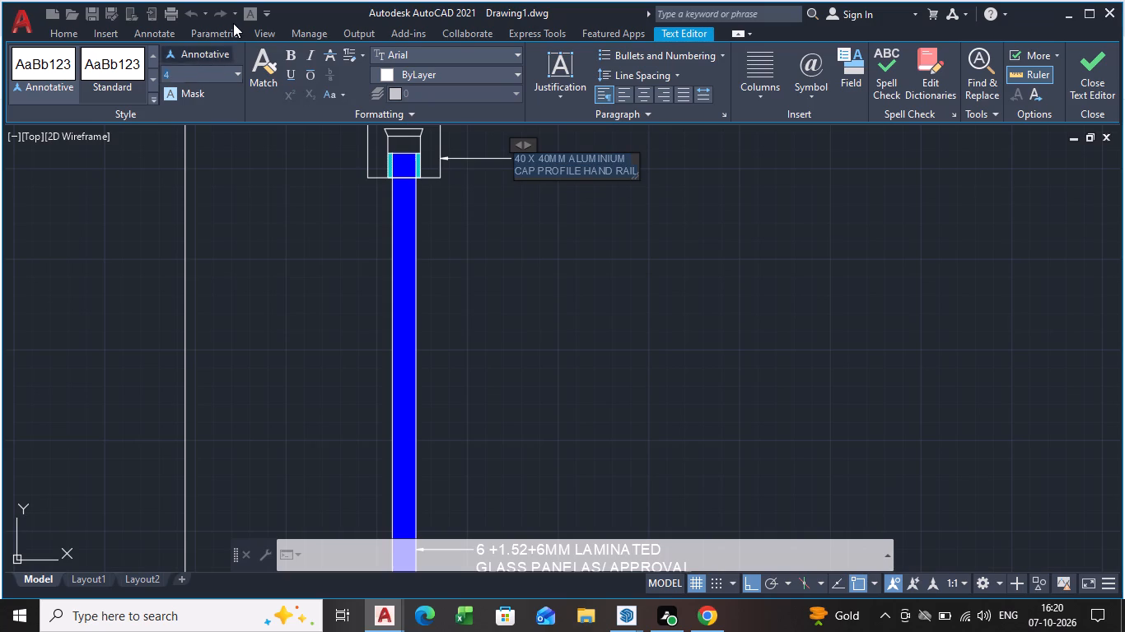
key(BackSpace)
text(10)
key(Return)
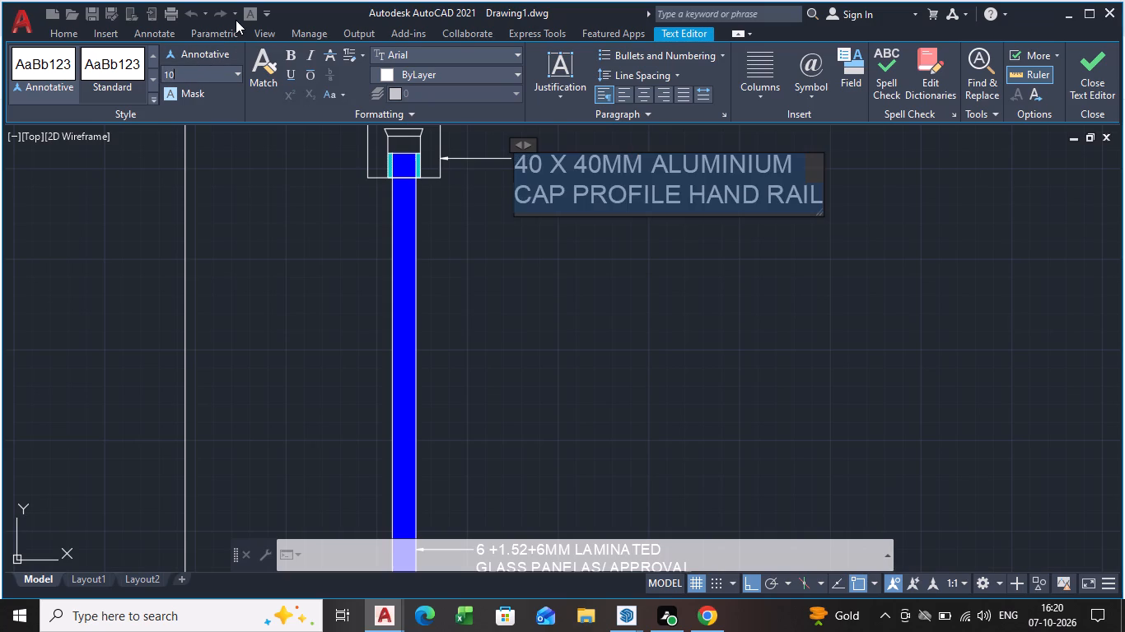
click(1084, 84)
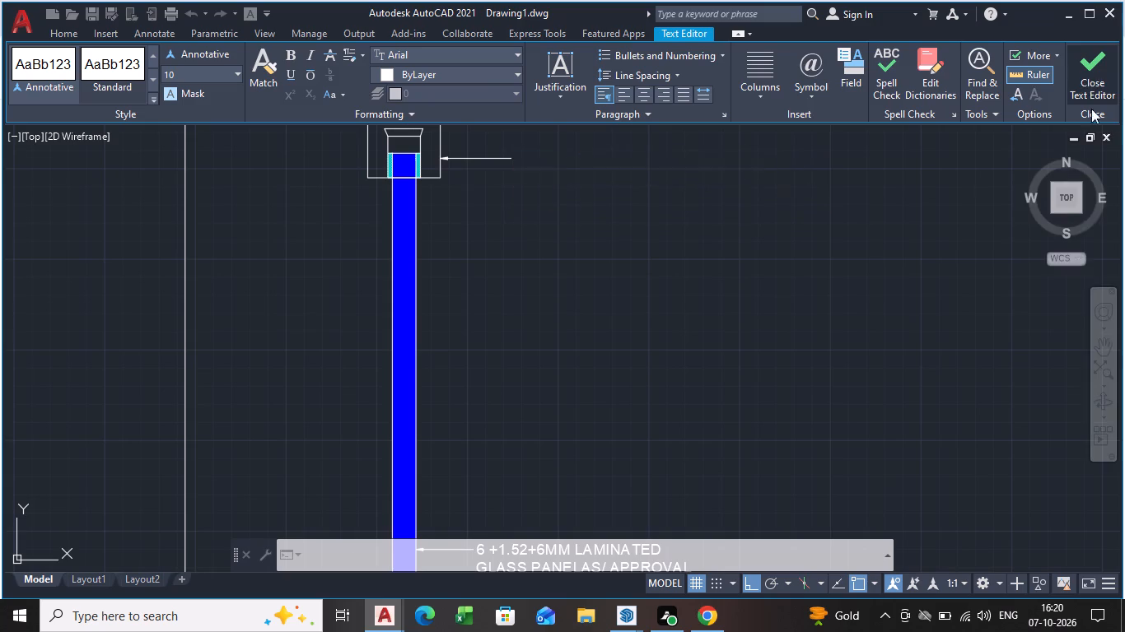
Match the properties of the hand rail note onto the laminated glass note and the U channel base note.
scroll(886, 383, down, 4)
middle_drag(833, 400, 721, 318)
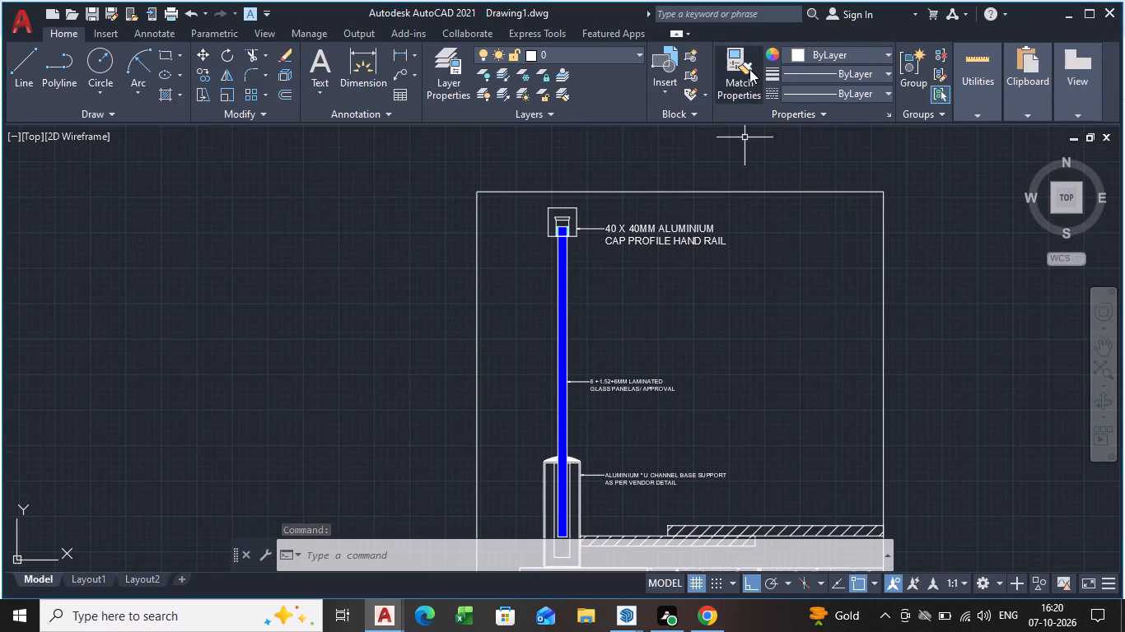
click(749, 69)
click(689, 235)
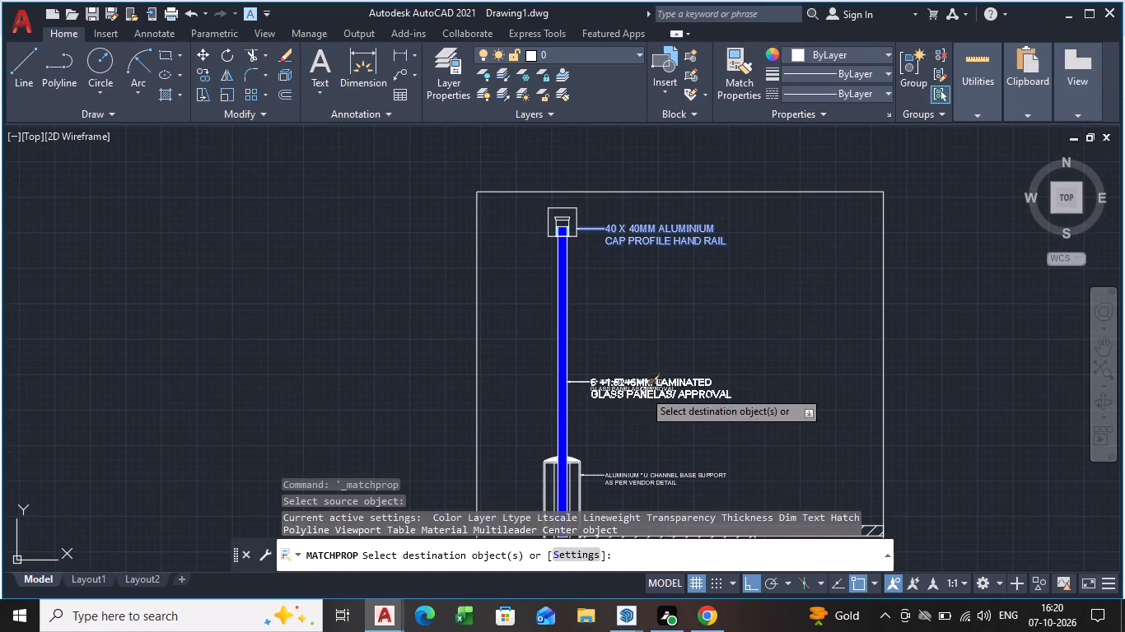
click(642, 387)
click(642, 481)
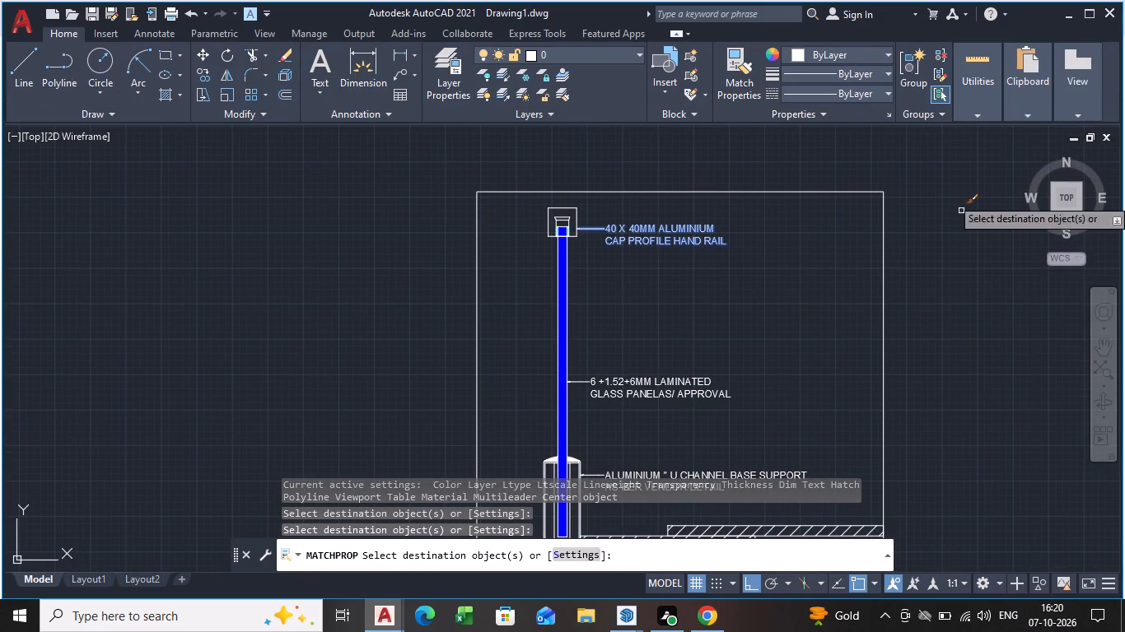
key(Escape)
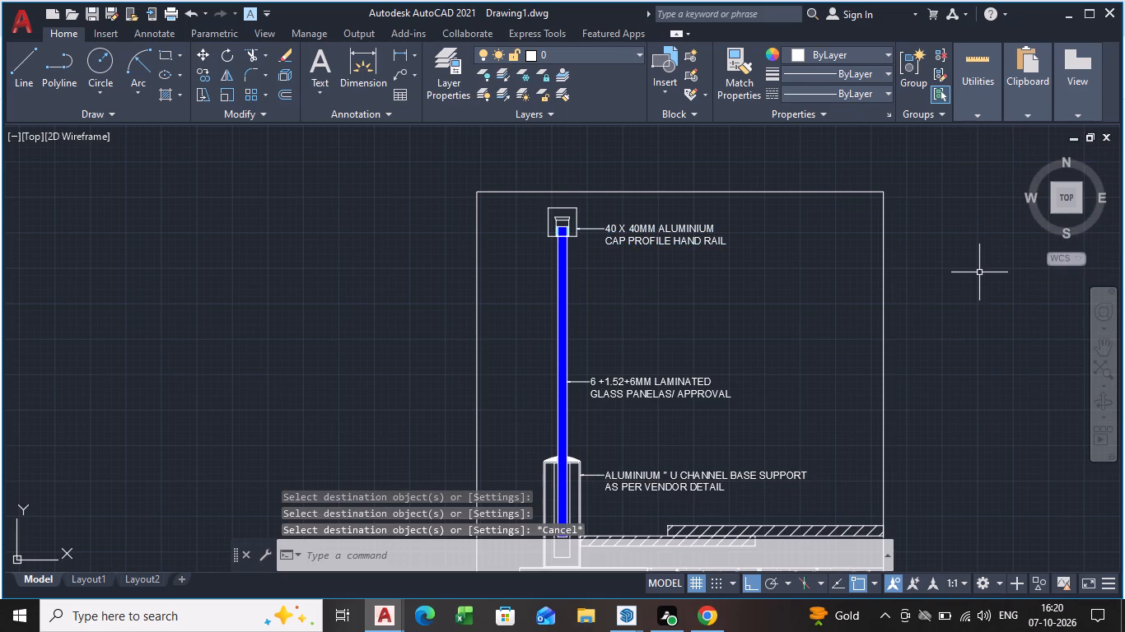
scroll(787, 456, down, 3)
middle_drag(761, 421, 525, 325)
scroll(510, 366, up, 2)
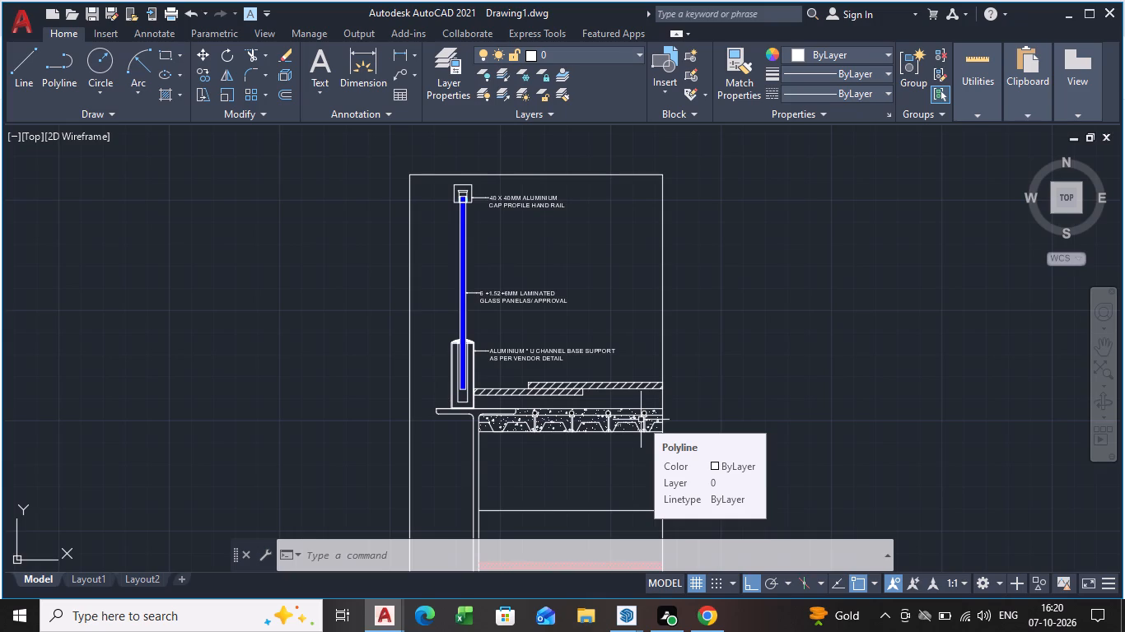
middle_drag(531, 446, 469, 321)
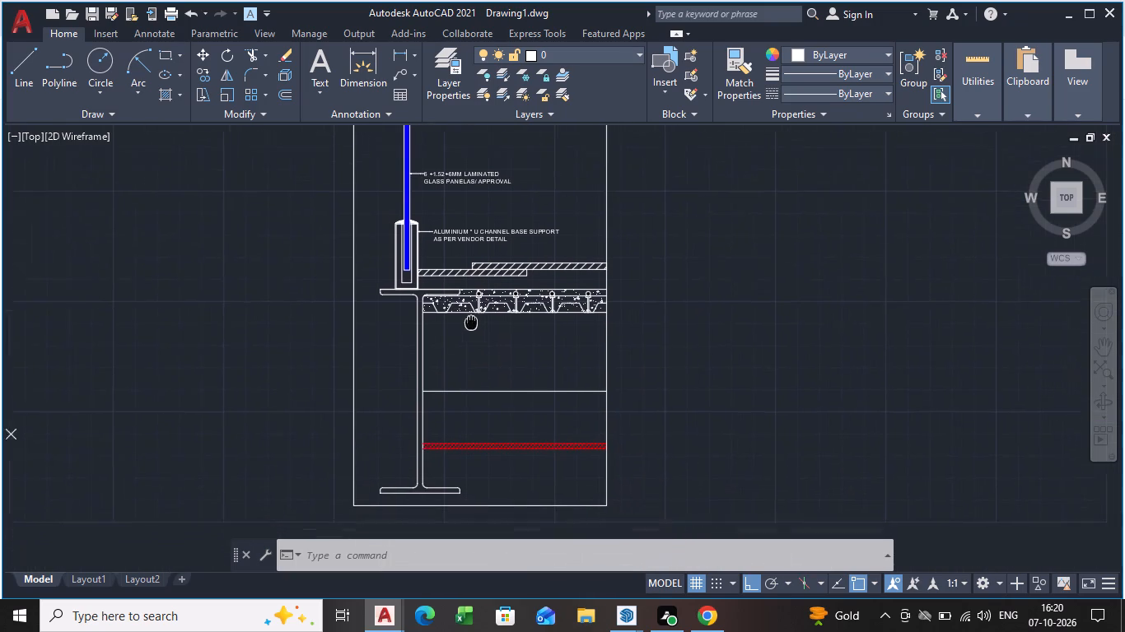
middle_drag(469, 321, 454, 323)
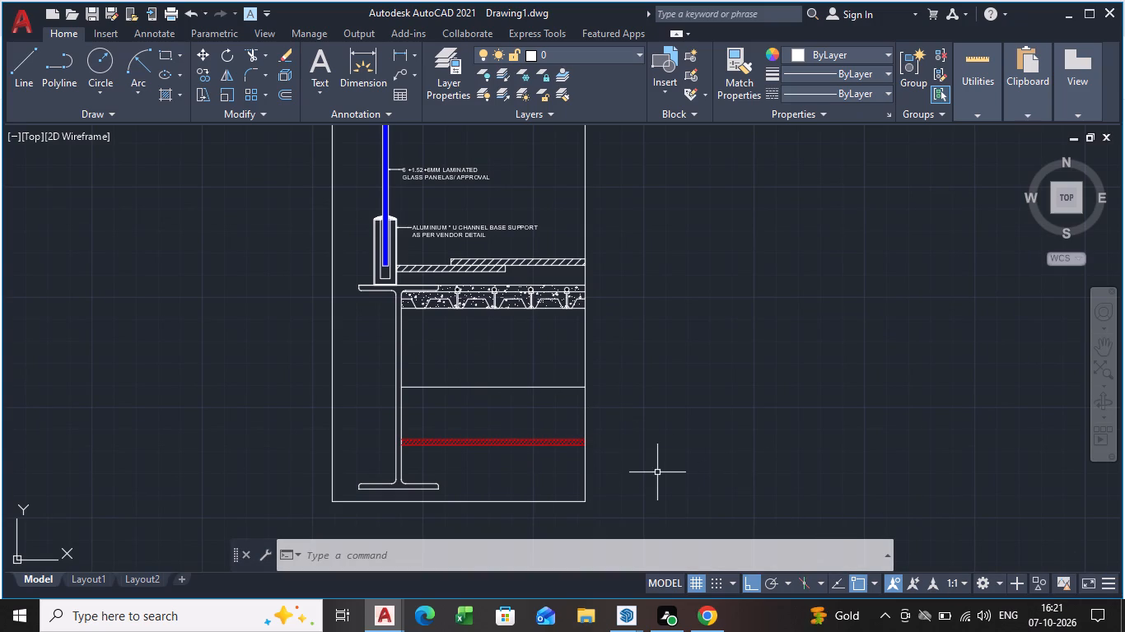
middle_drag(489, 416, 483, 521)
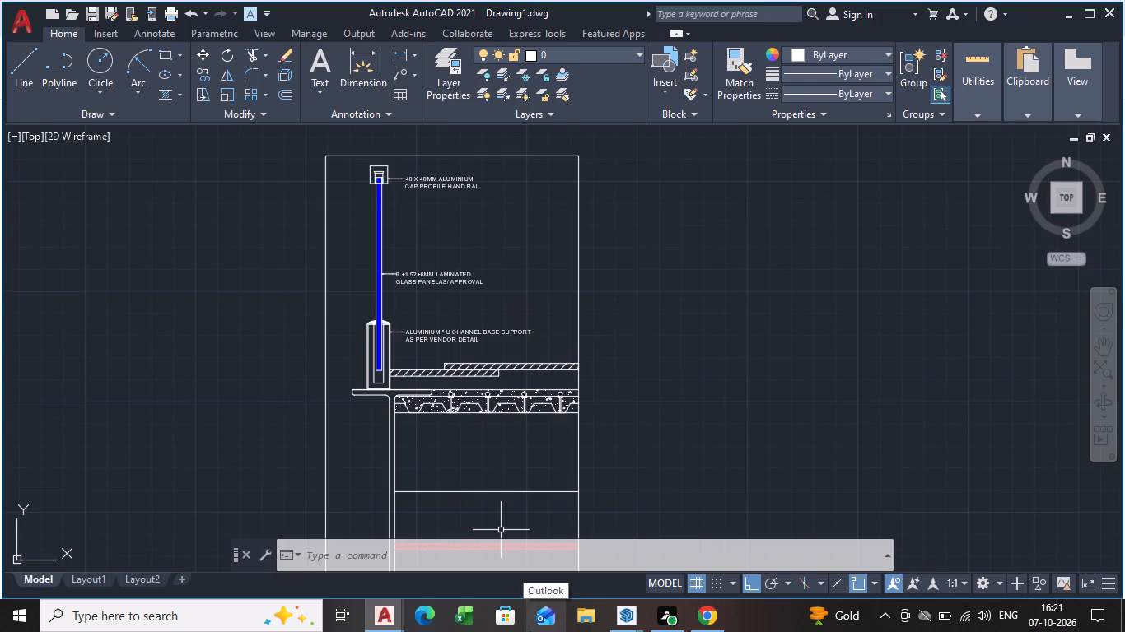
Dimension the width and height of the square cap profile, with dimension lines above its top edge and outside its left edge.
text(DAL)
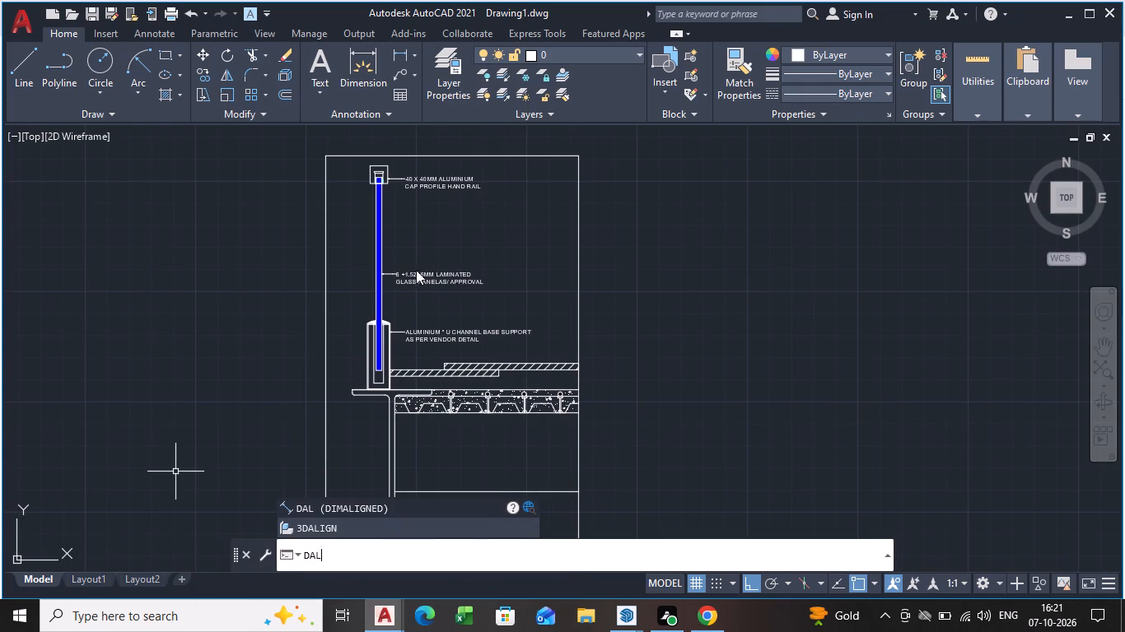
scroll(385, 216, up, 2)
middle_drag(385, 229, 427, 467)
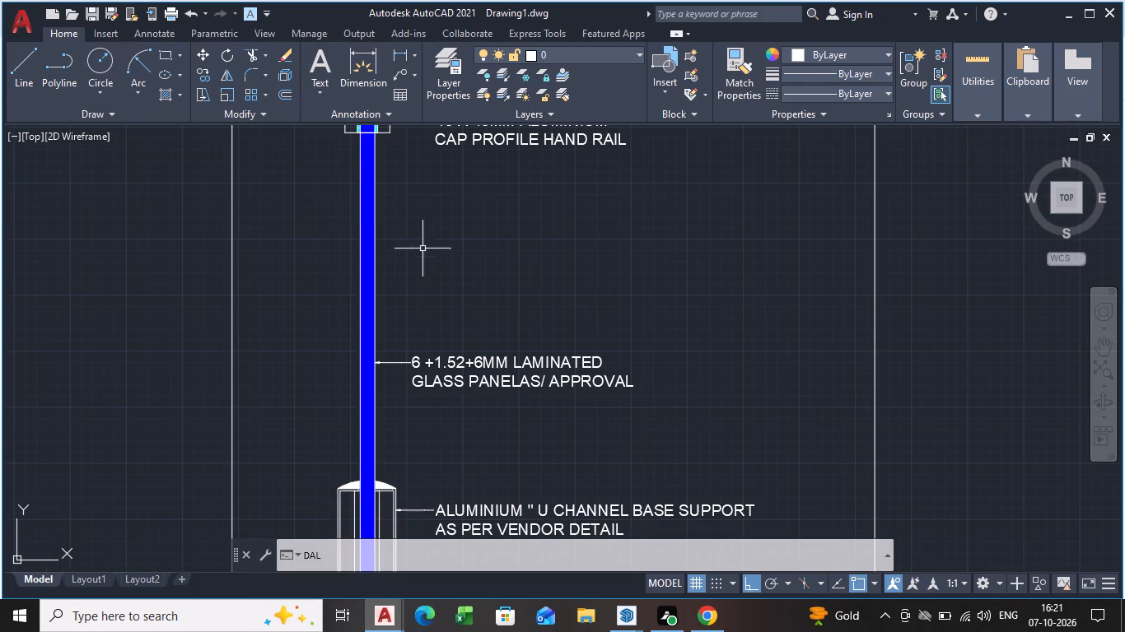
middle_drag(410, 167, 414, 346)
scroll(414, 346, down, 1)
scroll(382, 284, up, 3)
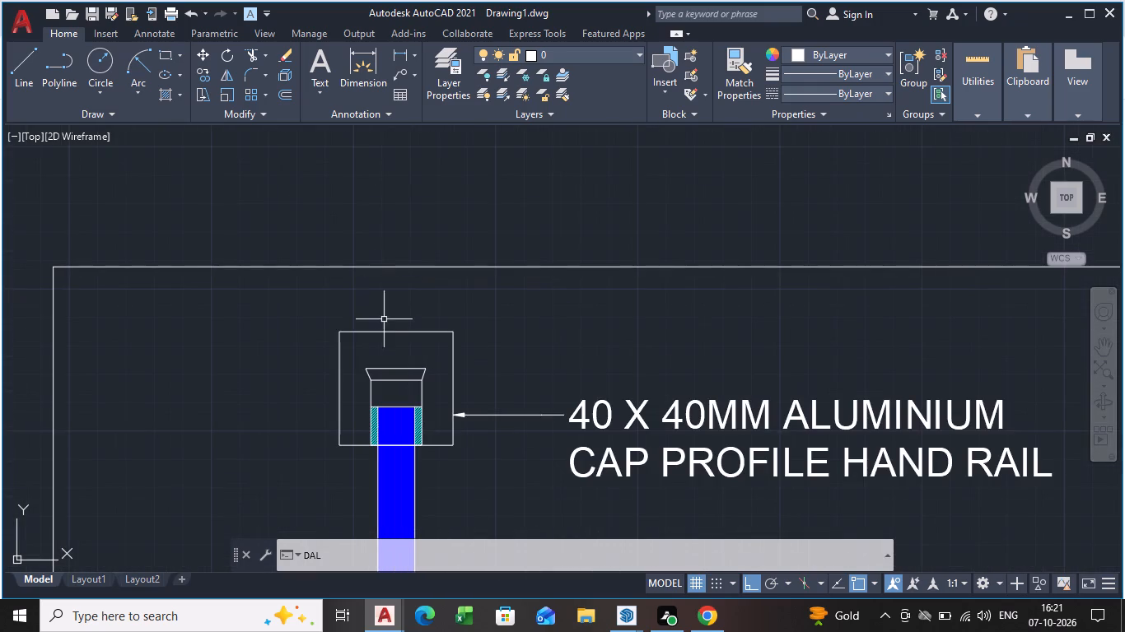
click(369, 78)
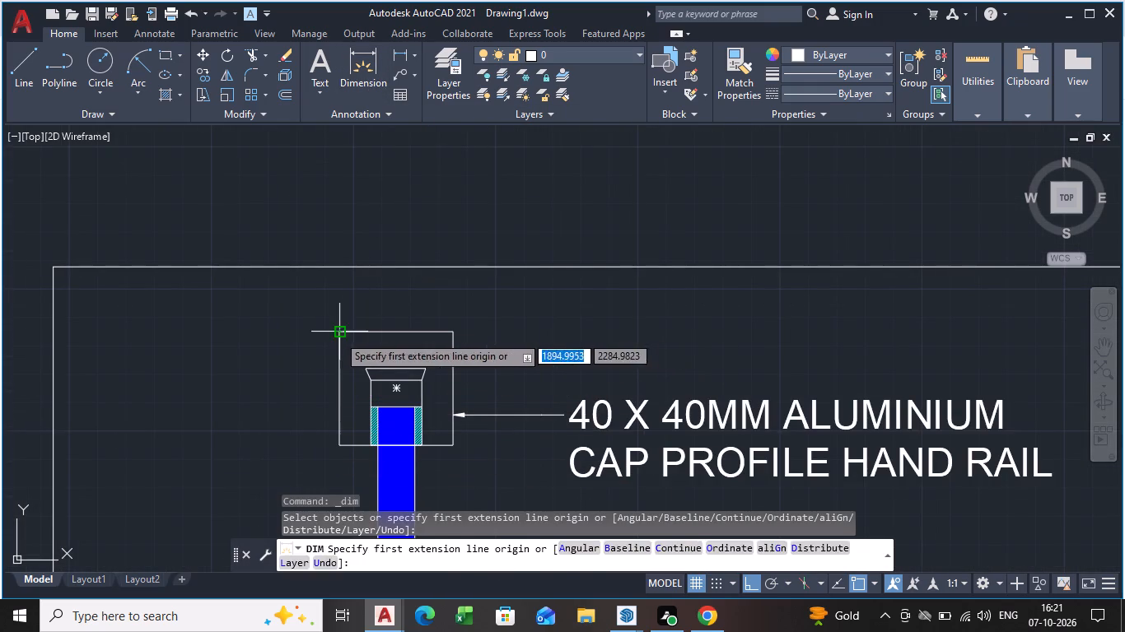
click(338, 335)
click(451, 337)
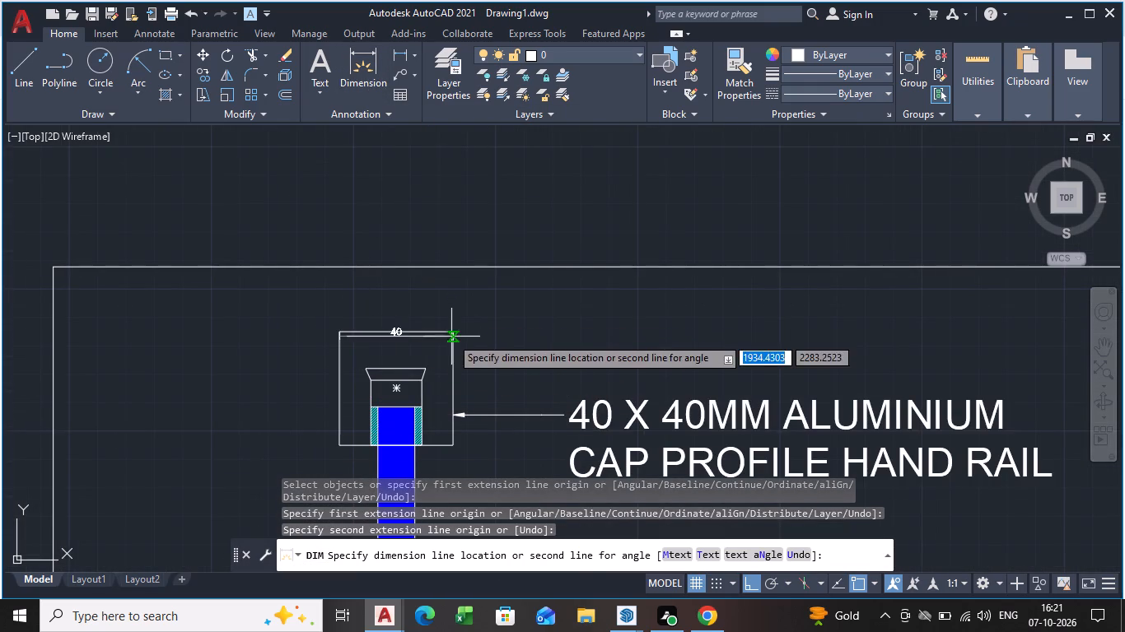
click(439, 307)
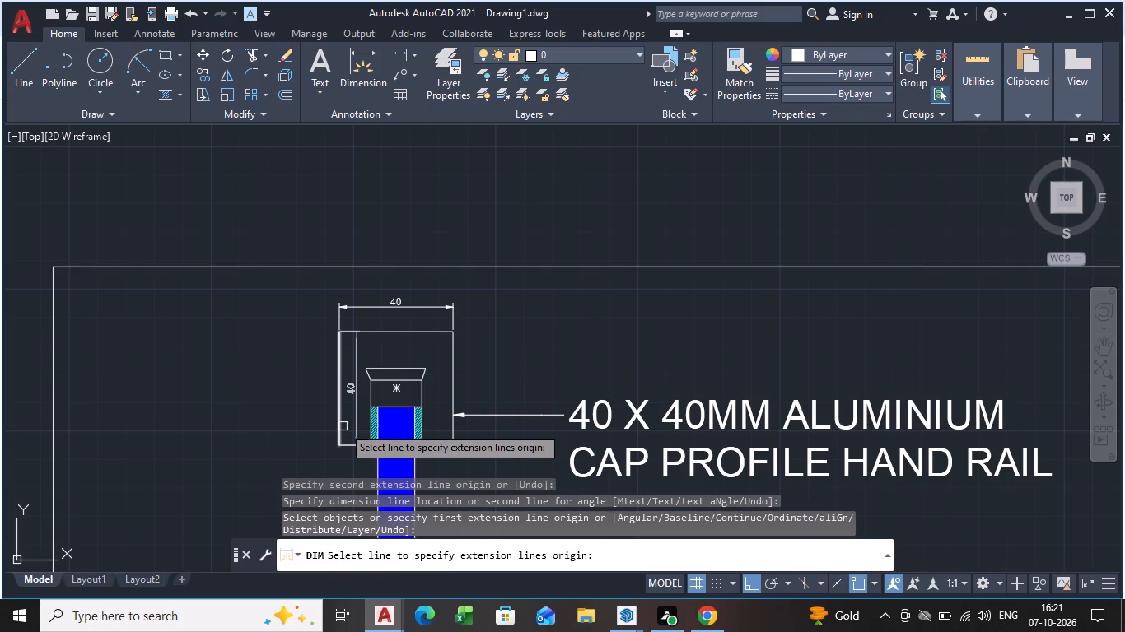
click(338, 332)
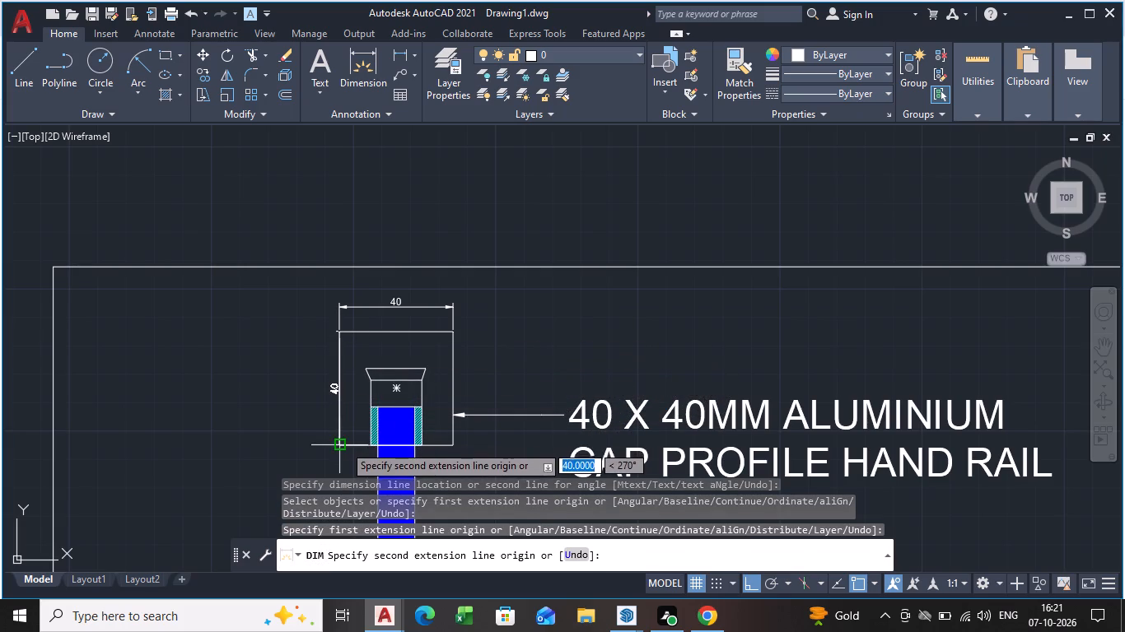
click(343, 445)
click(317, 440)
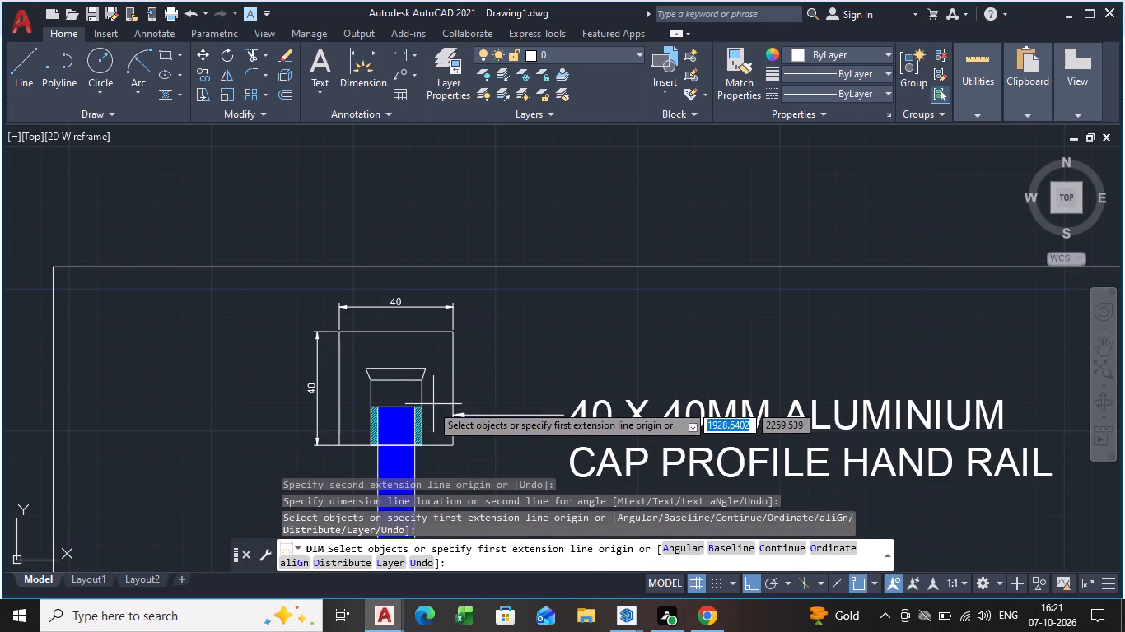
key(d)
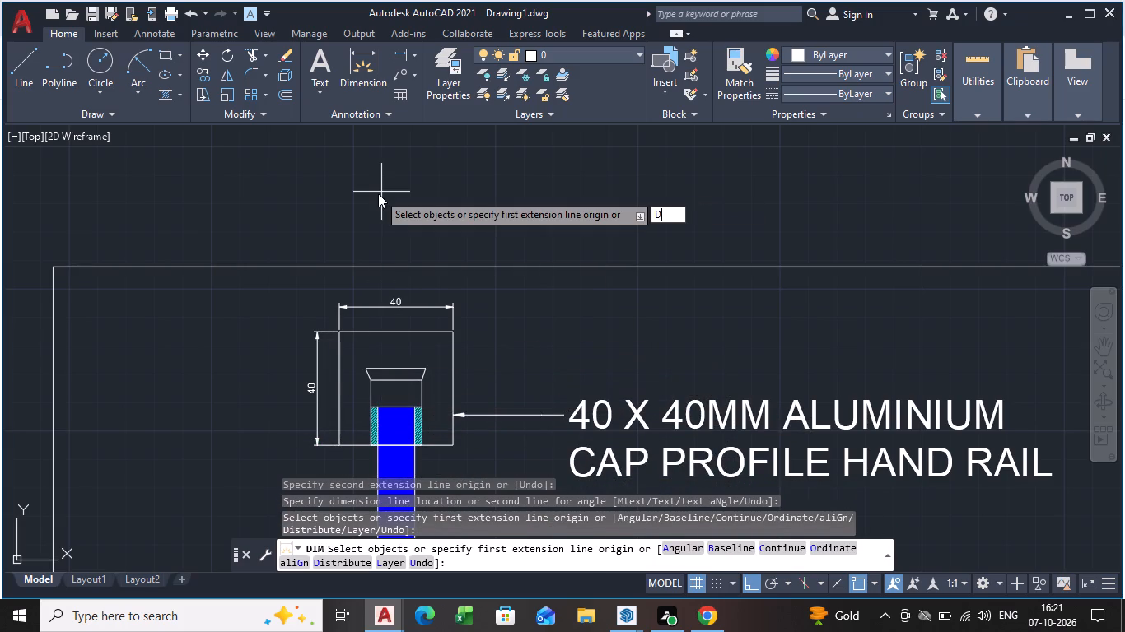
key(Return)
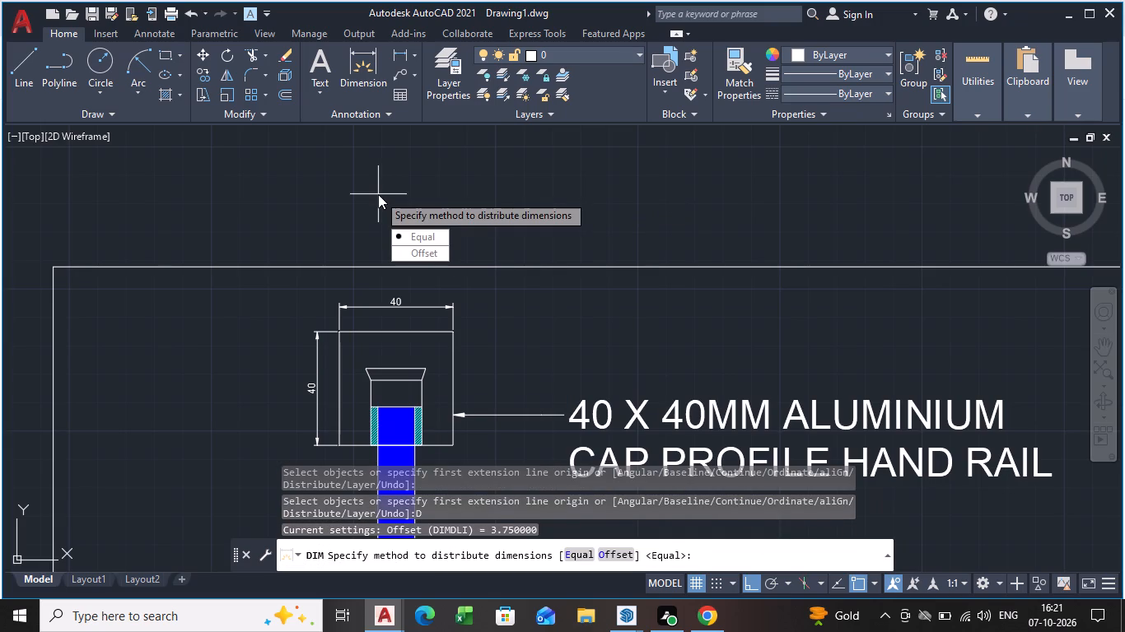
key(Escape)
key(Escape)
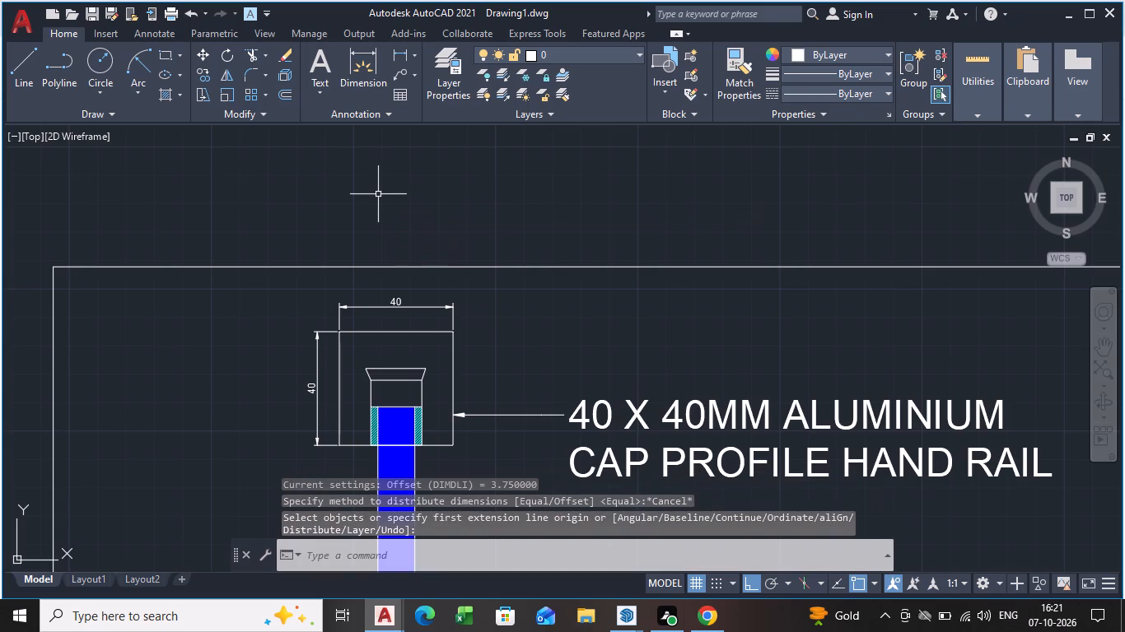
Set the ISO-25 dimension style's text height to 5 and make it the current style.
key(d)
key(Return)
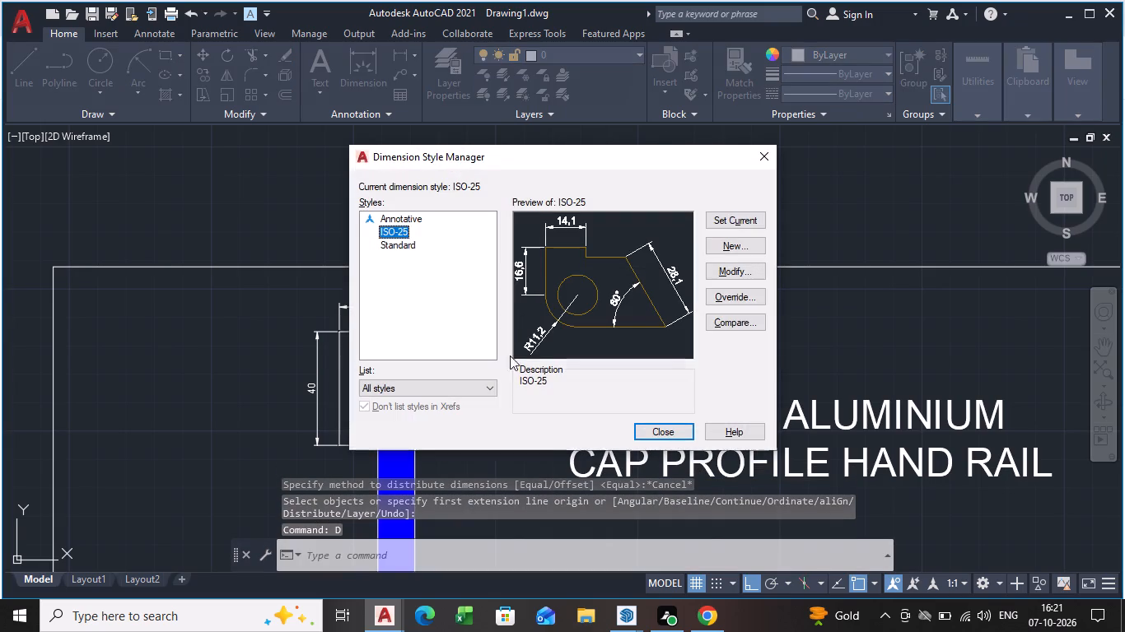
click(716, 267)
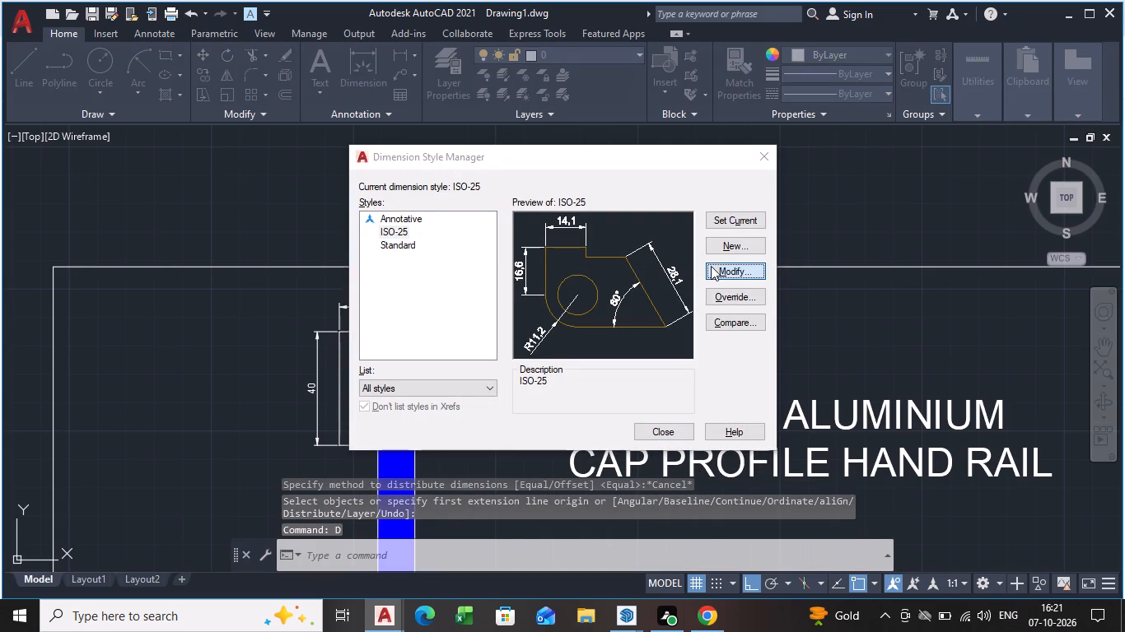
click(752, 280)
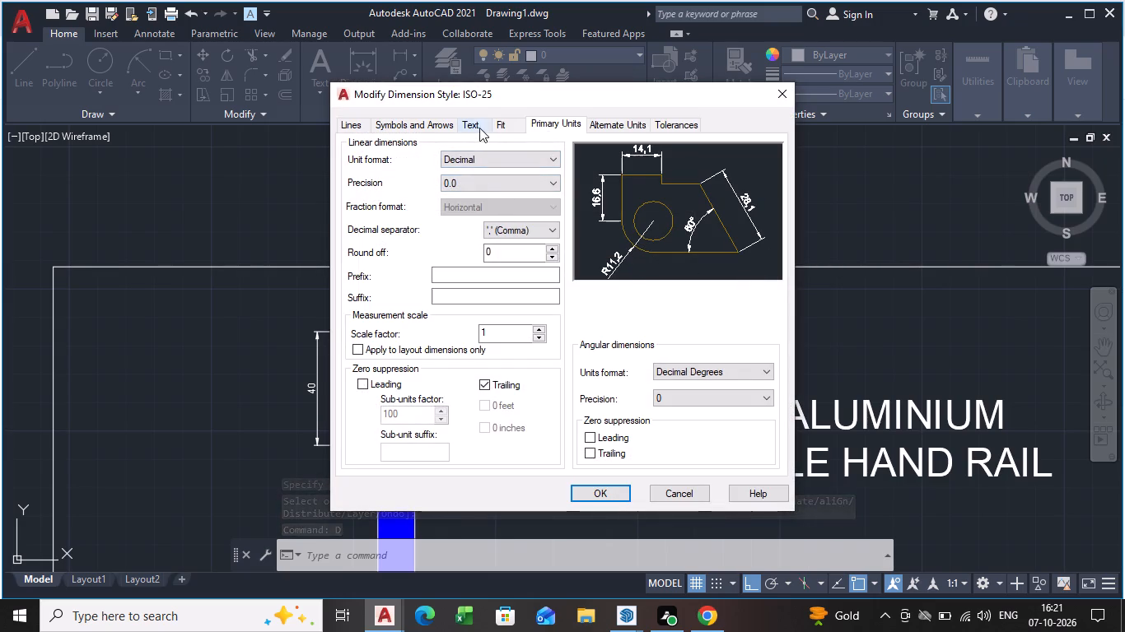
click(474, 125)
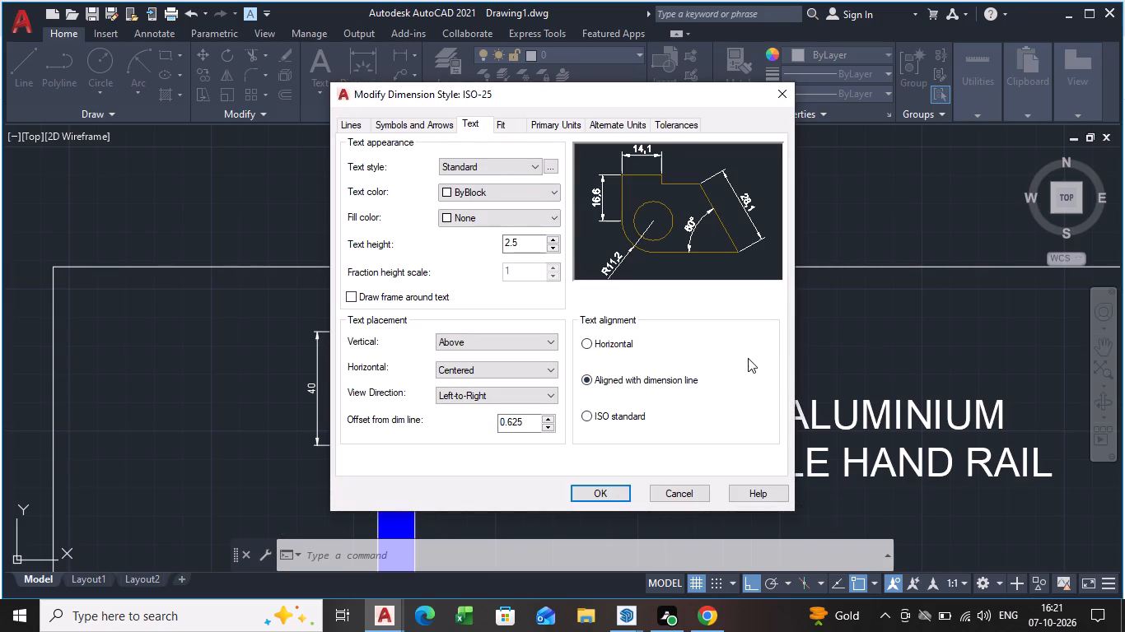
click(526, 242)
key(BackSpace)
key(BackSpace)
key(BackSpace)
key(BackSpace)
key(BackSpace)
key(BackSpace)
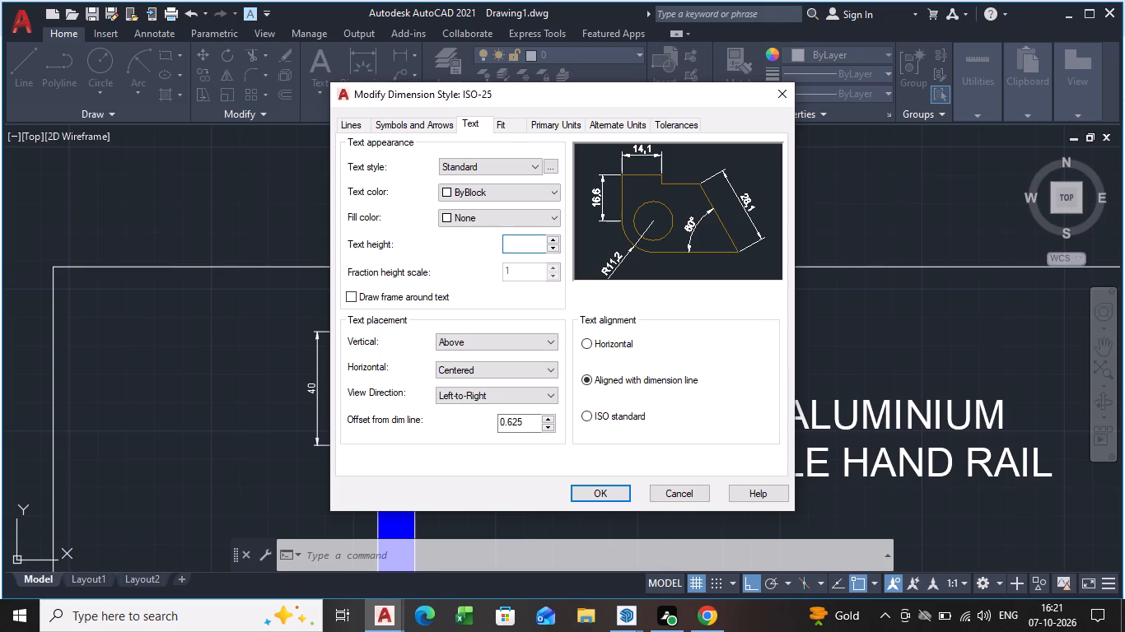
key(5)
key(Return)
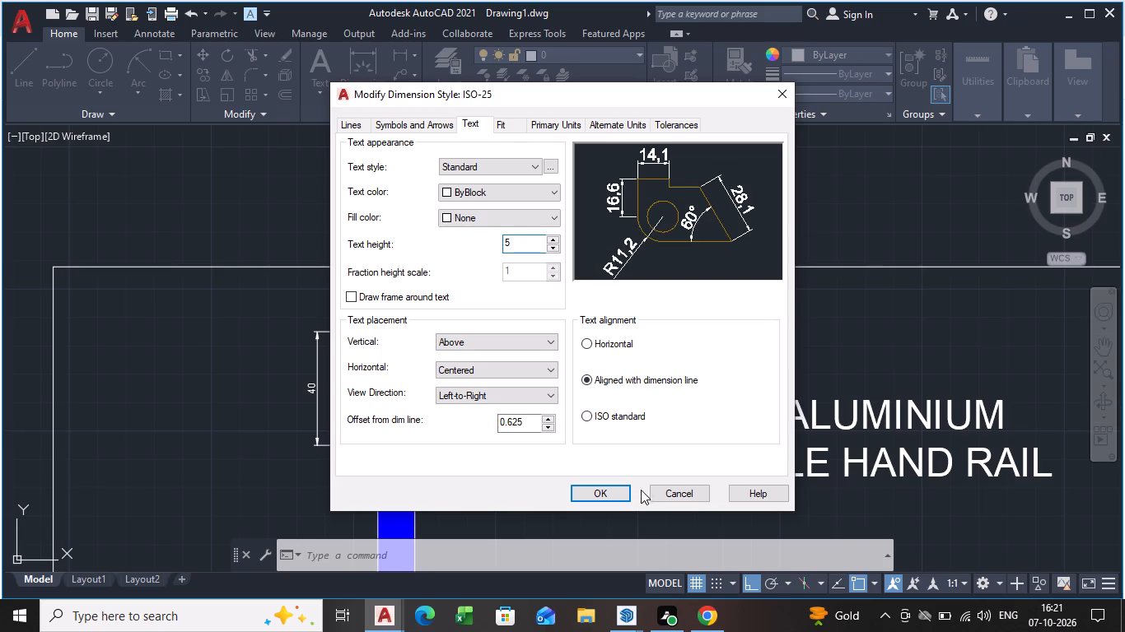
click(604, 492)
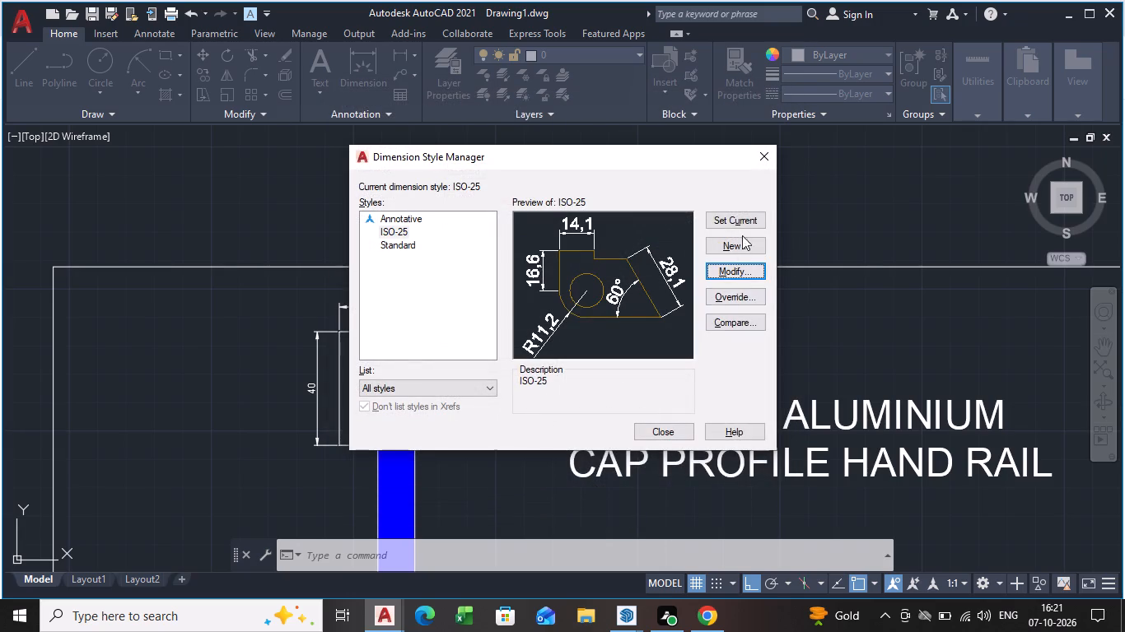
click(744, 220)
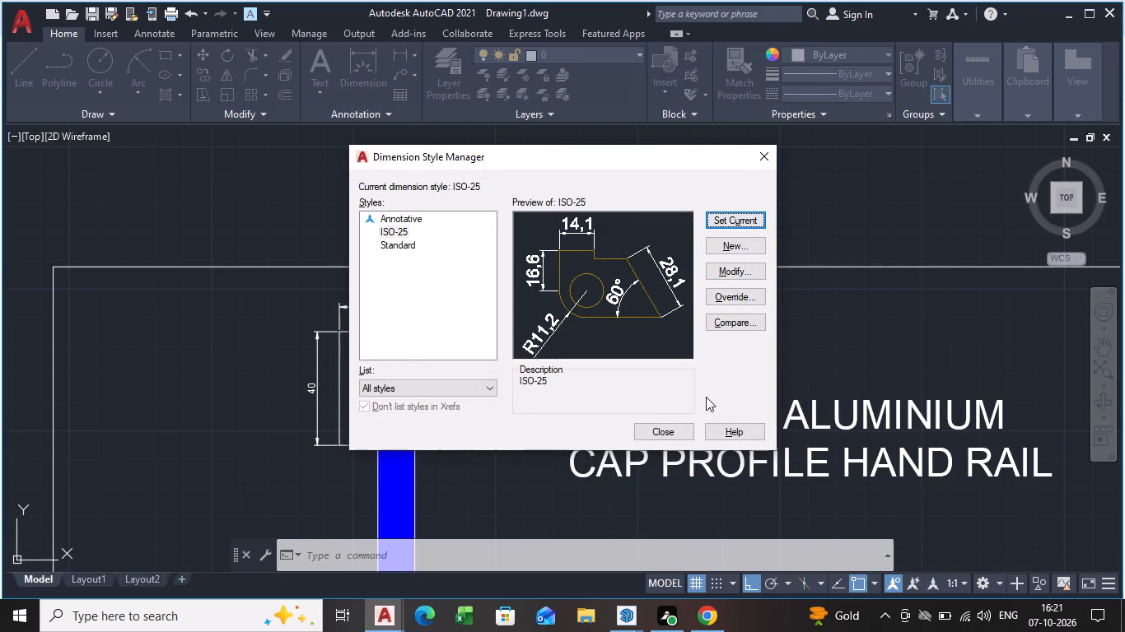
click(676, 430)
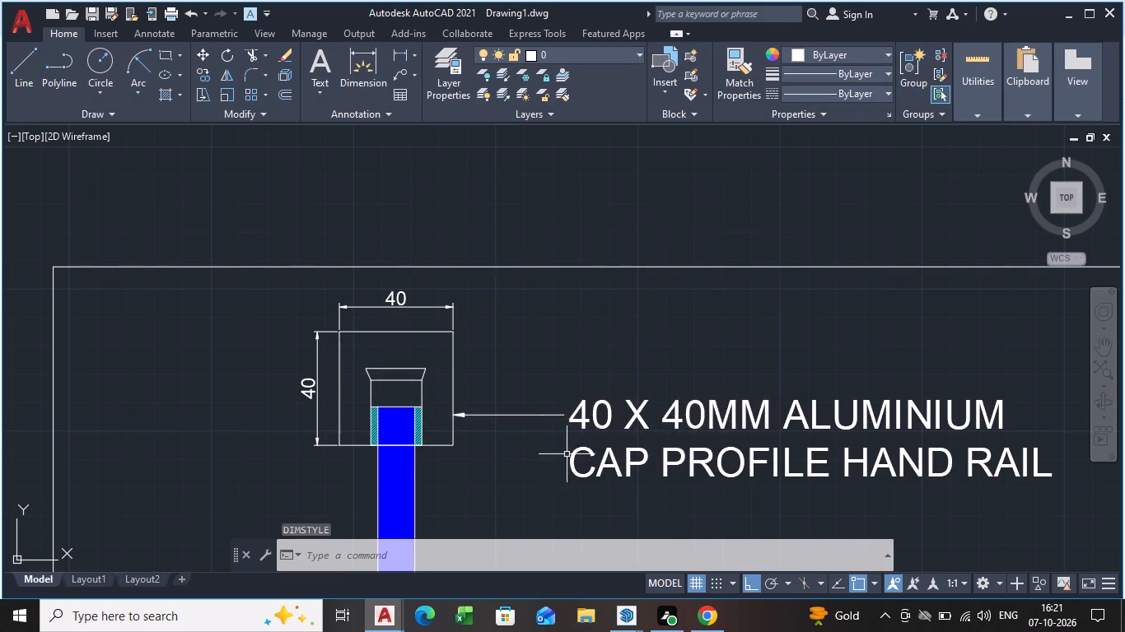
Place a multileader with its arrowhead on the underside of the I-beam's bottom flange and its landing just below the flange.
scroll(525, 457, down, 3)
middle_drag(547, 459, 285, 178)
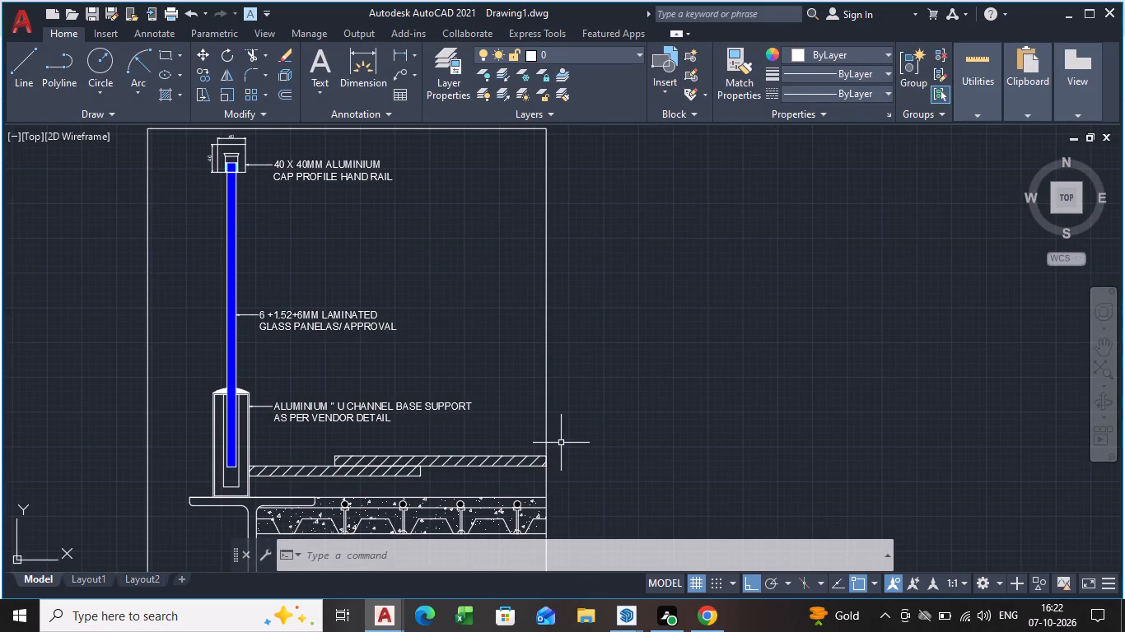
scroll(636, 585, down, 1)
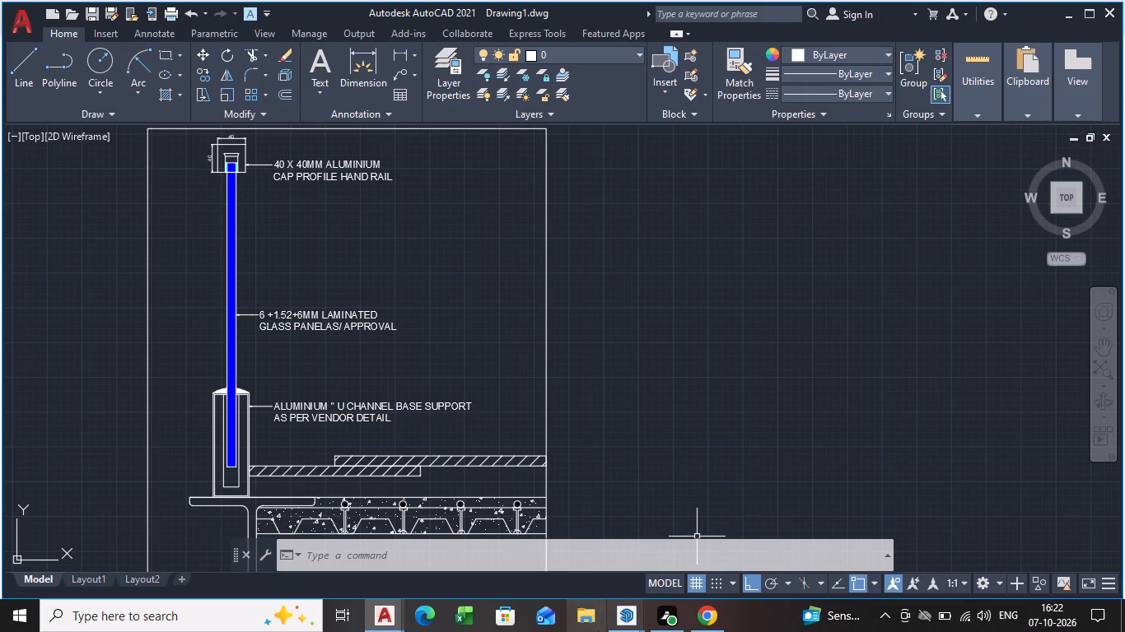
middle_drag(297, 467, 301, 116)
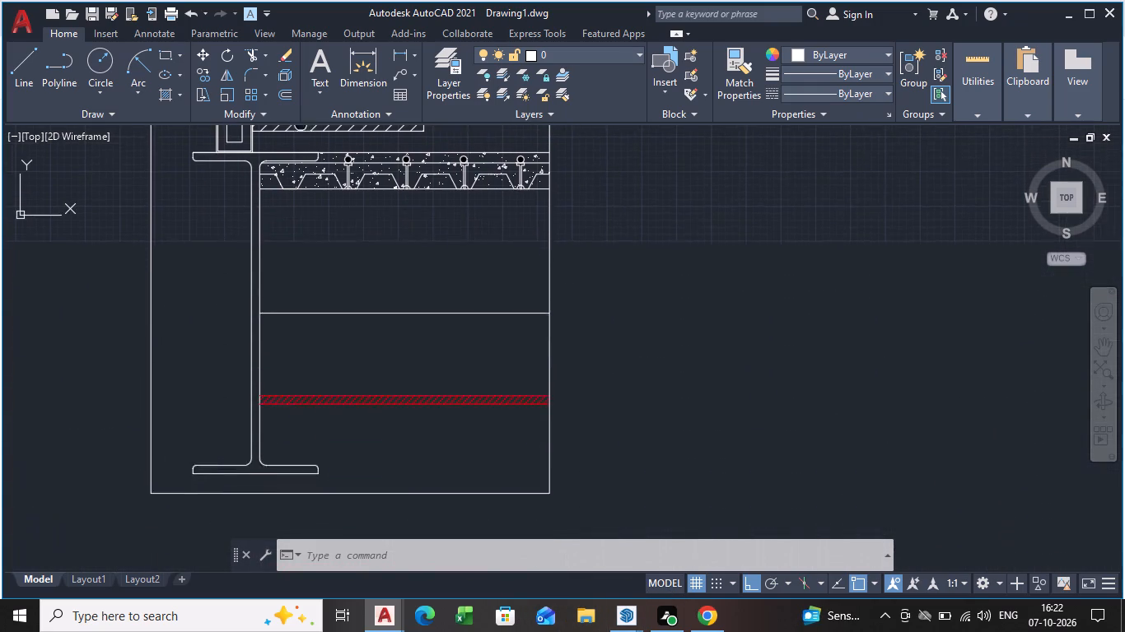
middle_drag(301, 116, 301, 97)
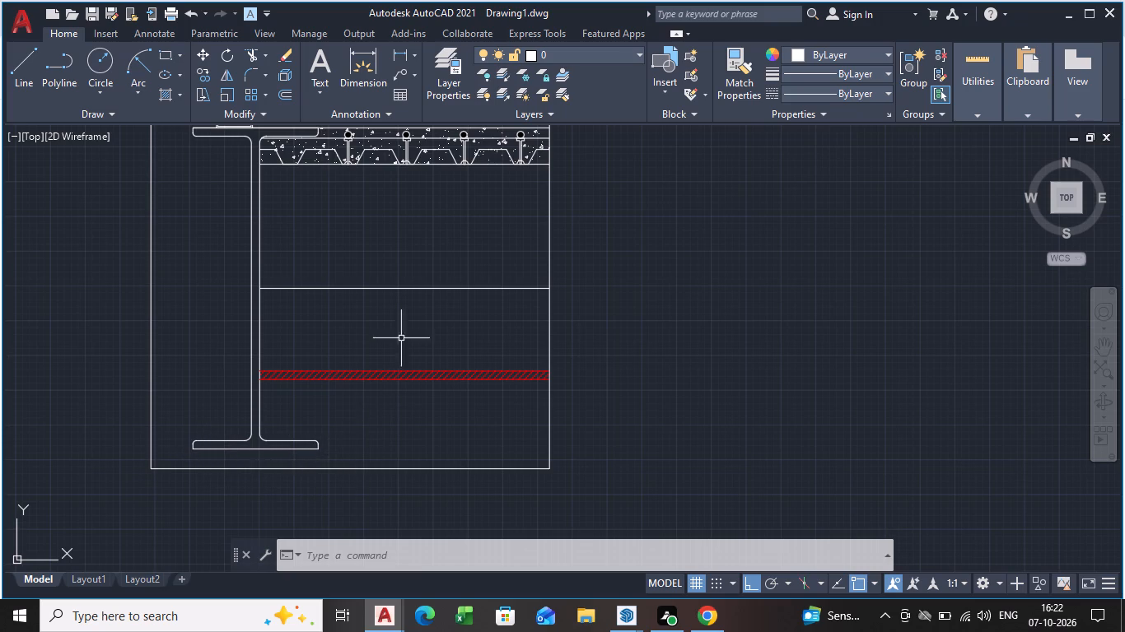
click(408, 72)
scroll(250, 463, up, 2)
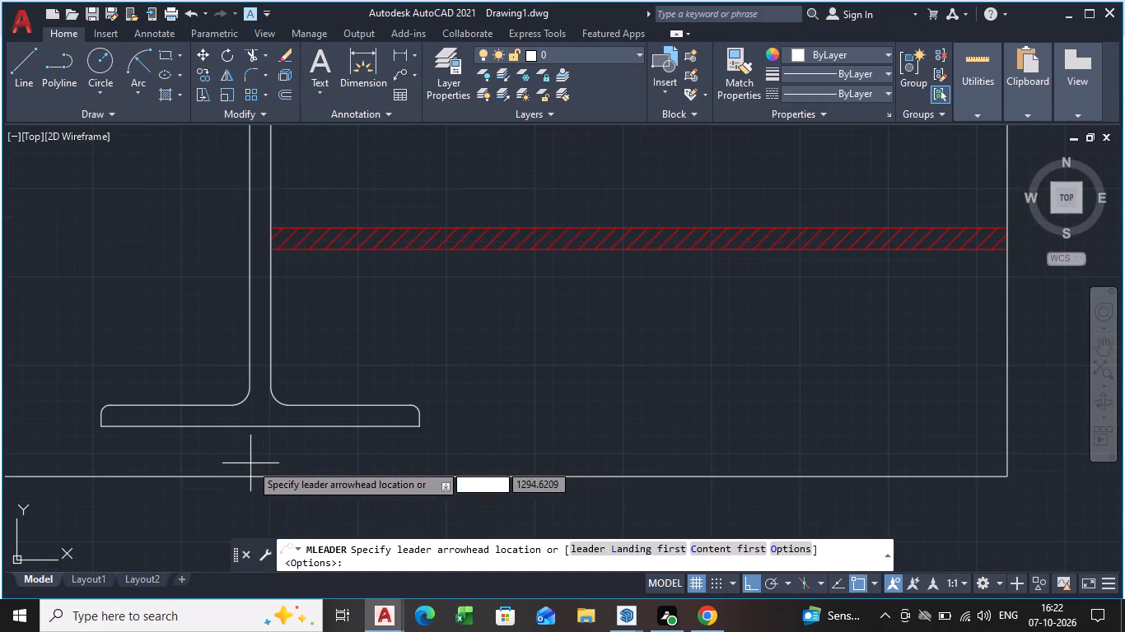
click(269, 426)
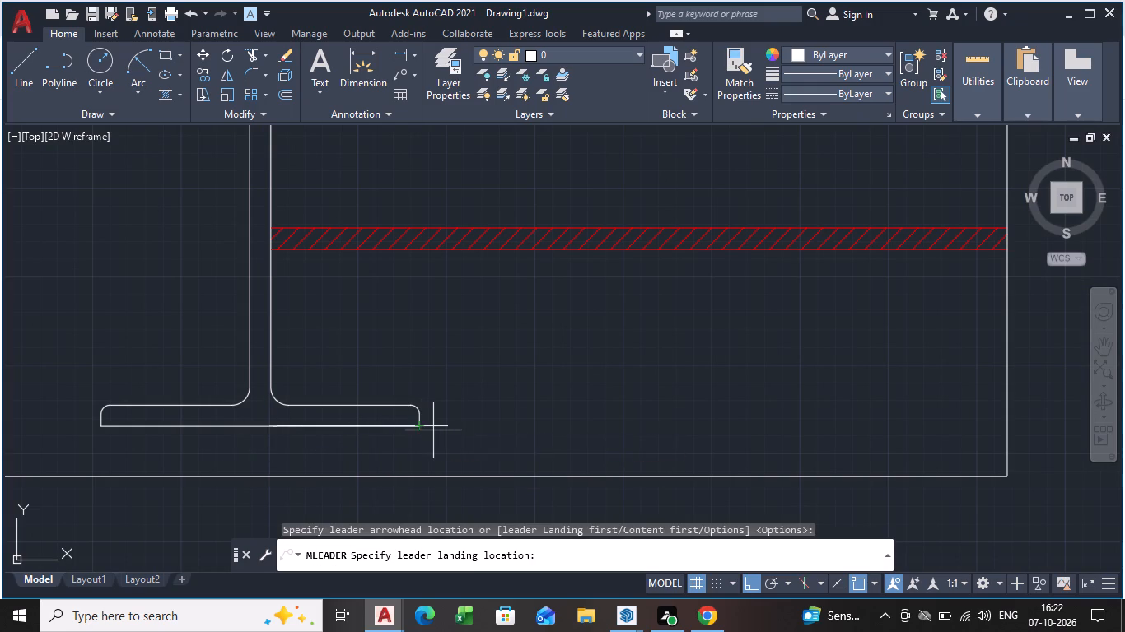
scroll(261, 450, up, 3)
click(309, 464)
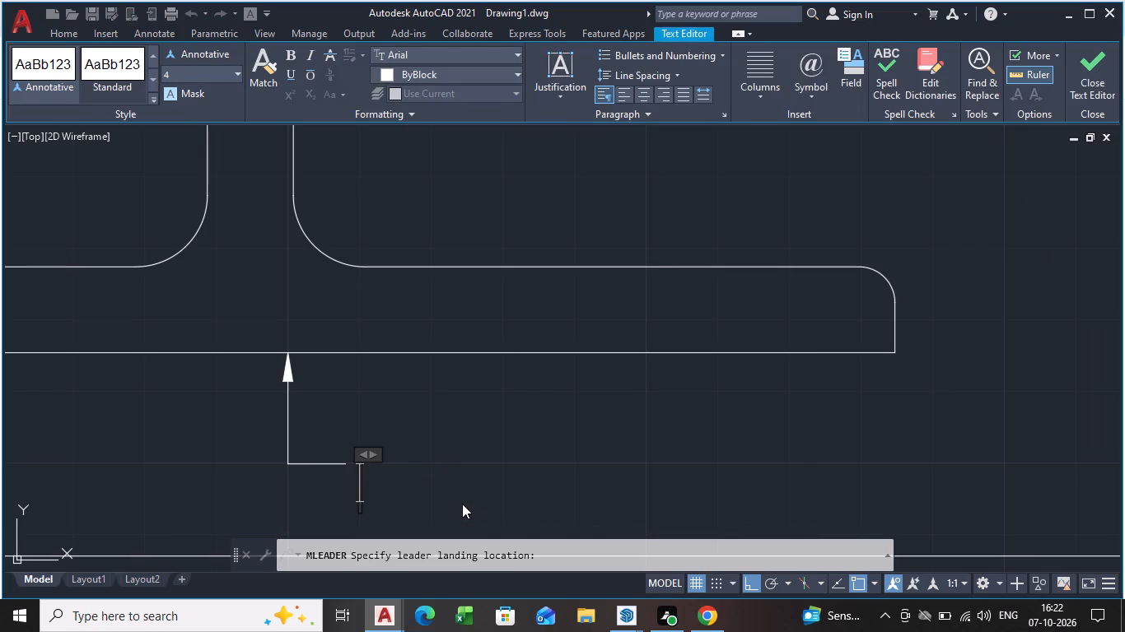
Write the beam note as two lines, "ISMB AS PER" and "STRUCTURAL DWG", and finish editing the text.
text(ISM)
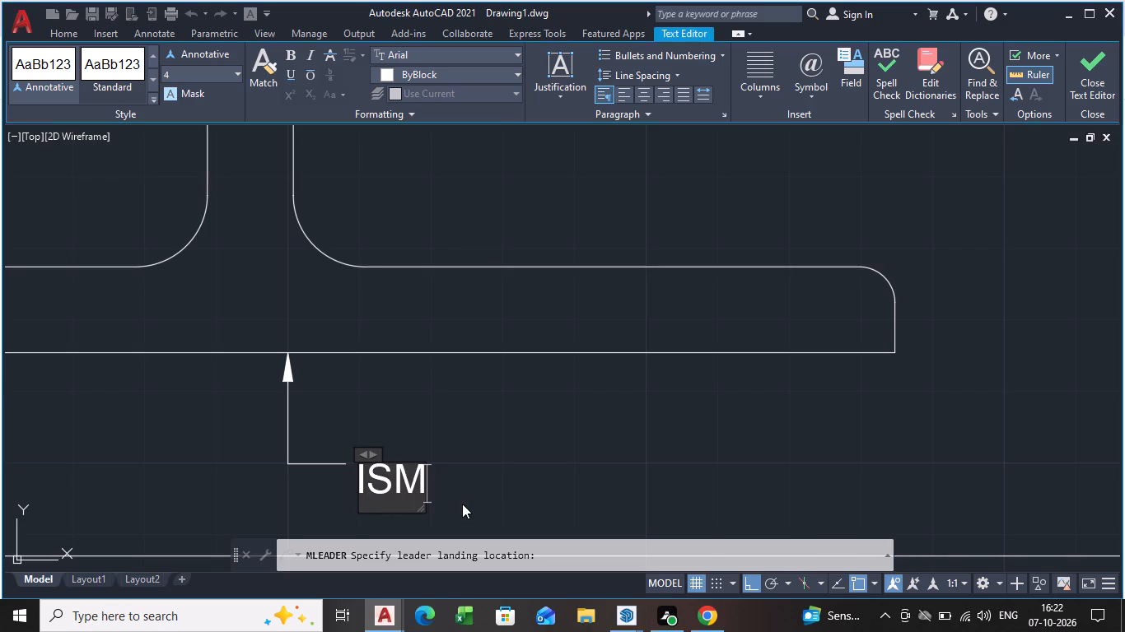
key(b)
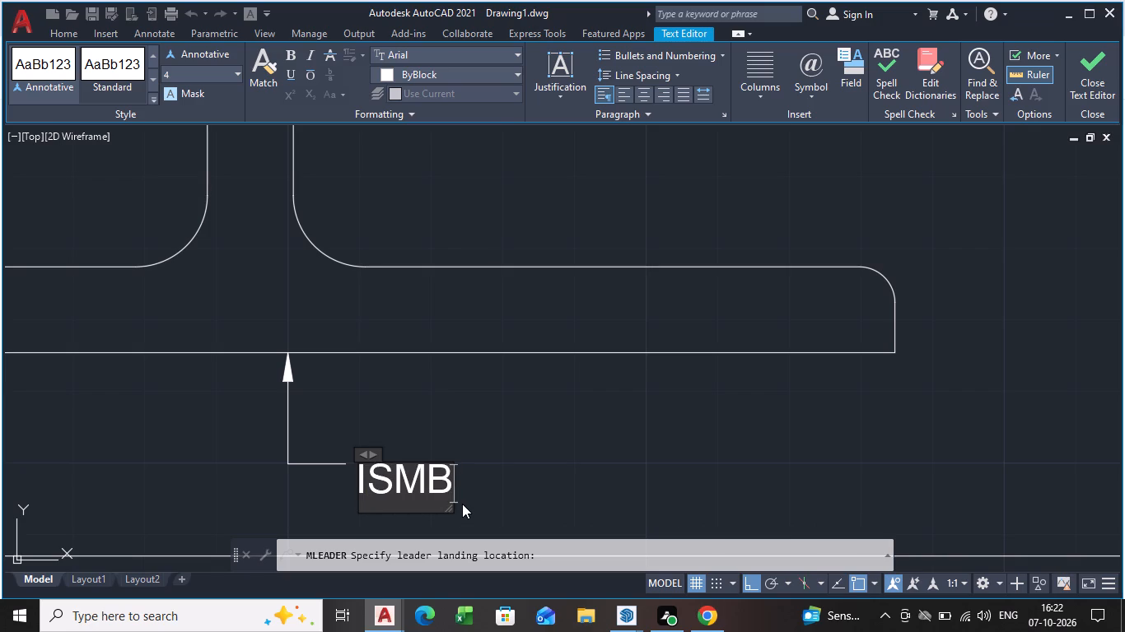
key(space)
text(AD)
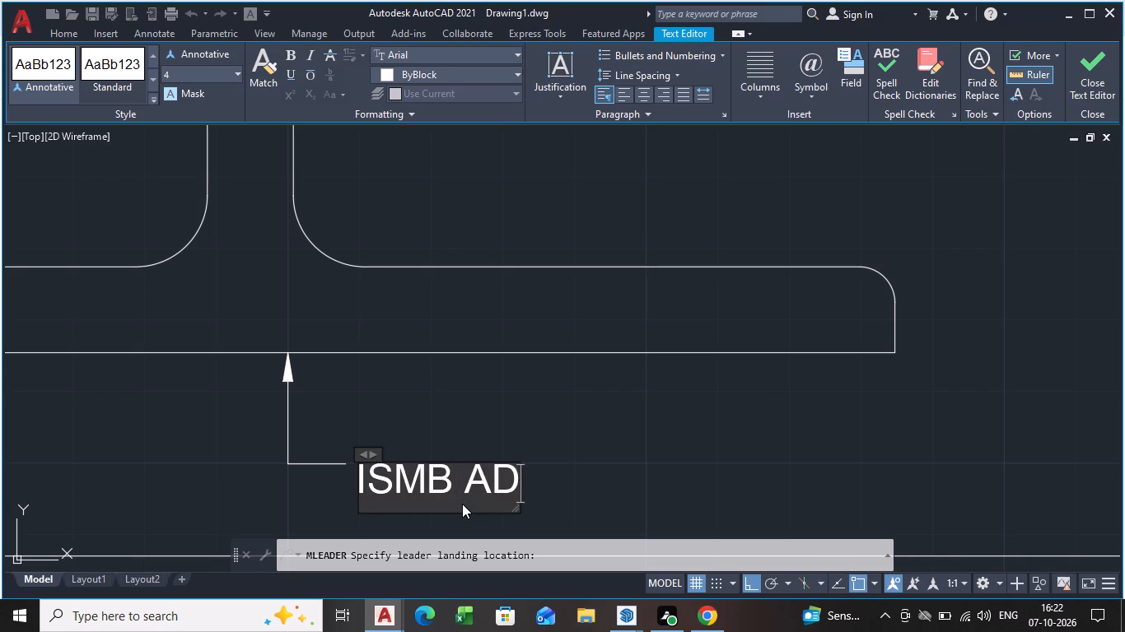
key(BackSpace)
text(S PER)
key(space)
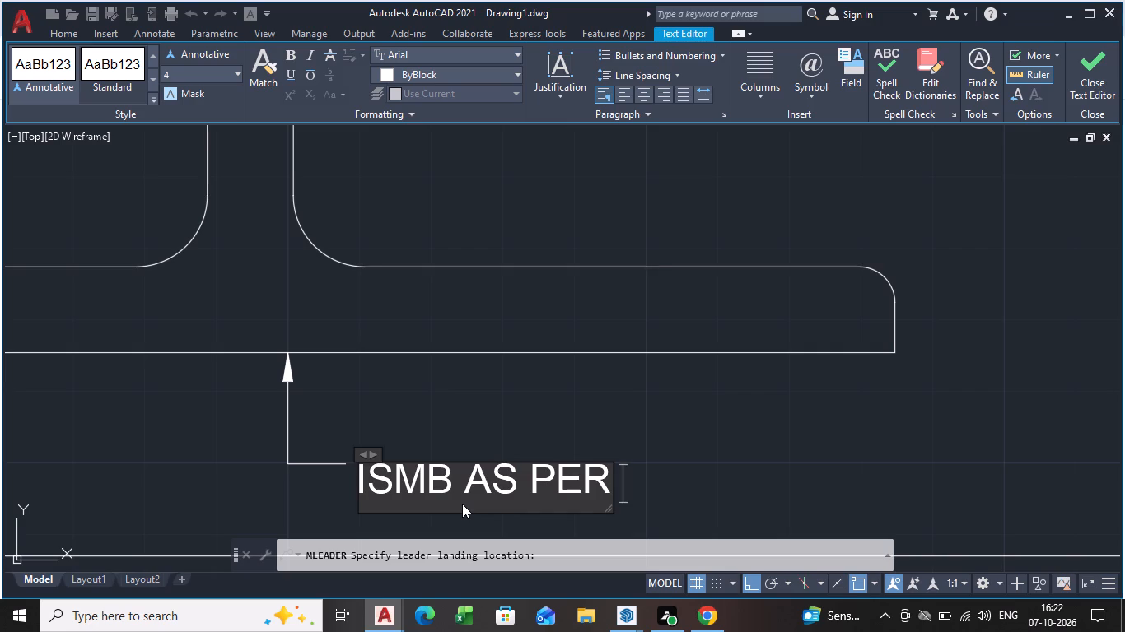
text(STRY)
key(BackSpace)
text(UCTURAL)
key(space)
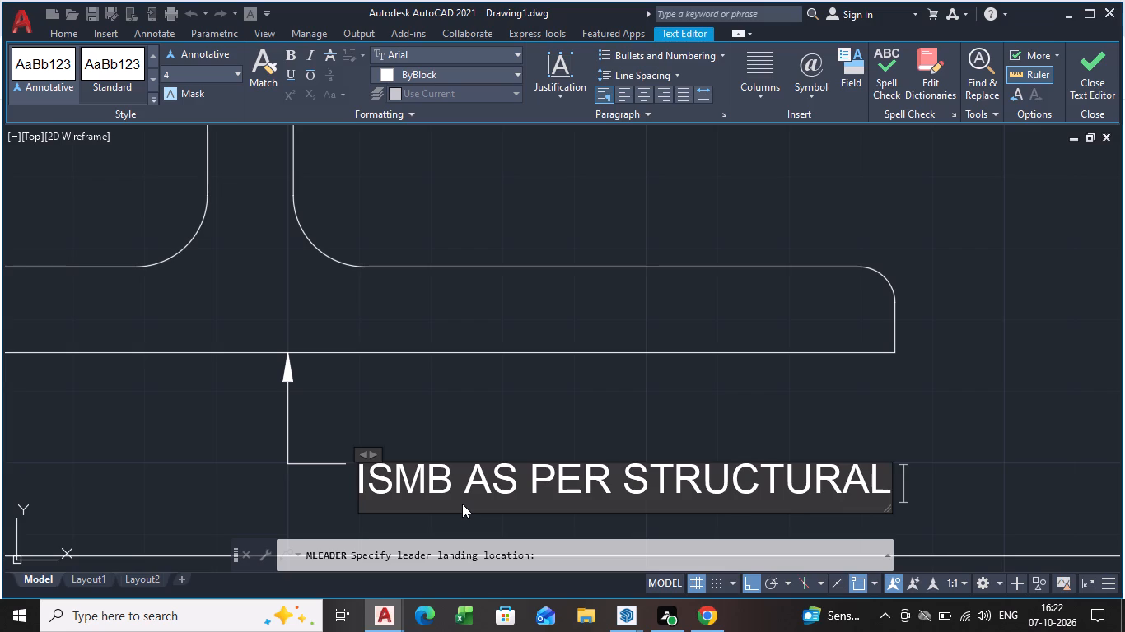
text(DWG)
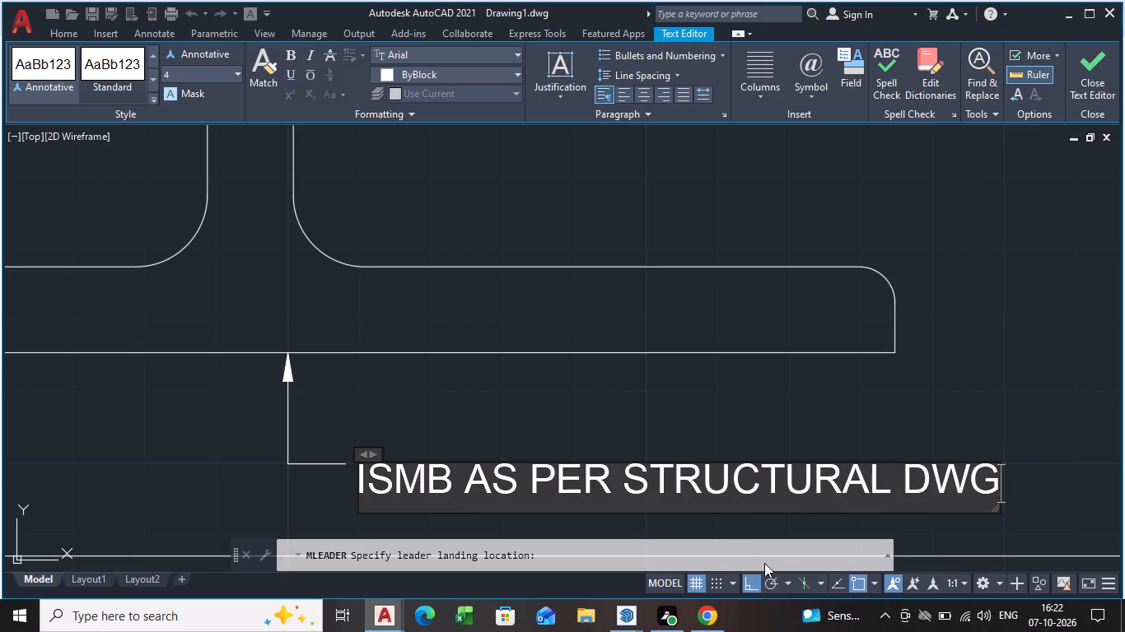
click(620, 484)
key(Return)
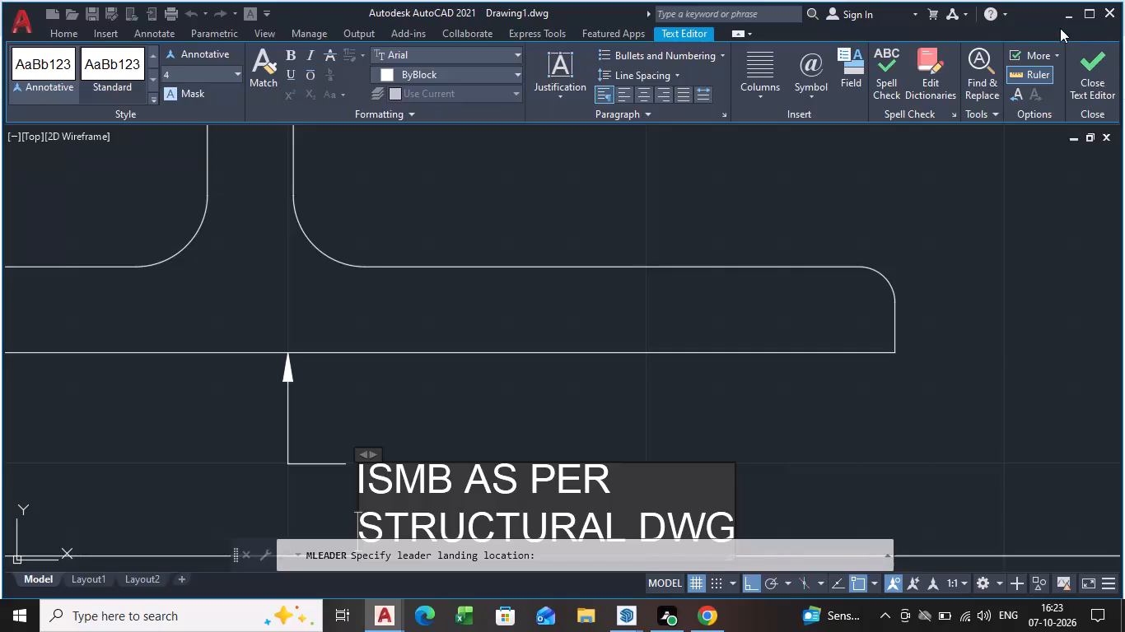
click(1082, 58)
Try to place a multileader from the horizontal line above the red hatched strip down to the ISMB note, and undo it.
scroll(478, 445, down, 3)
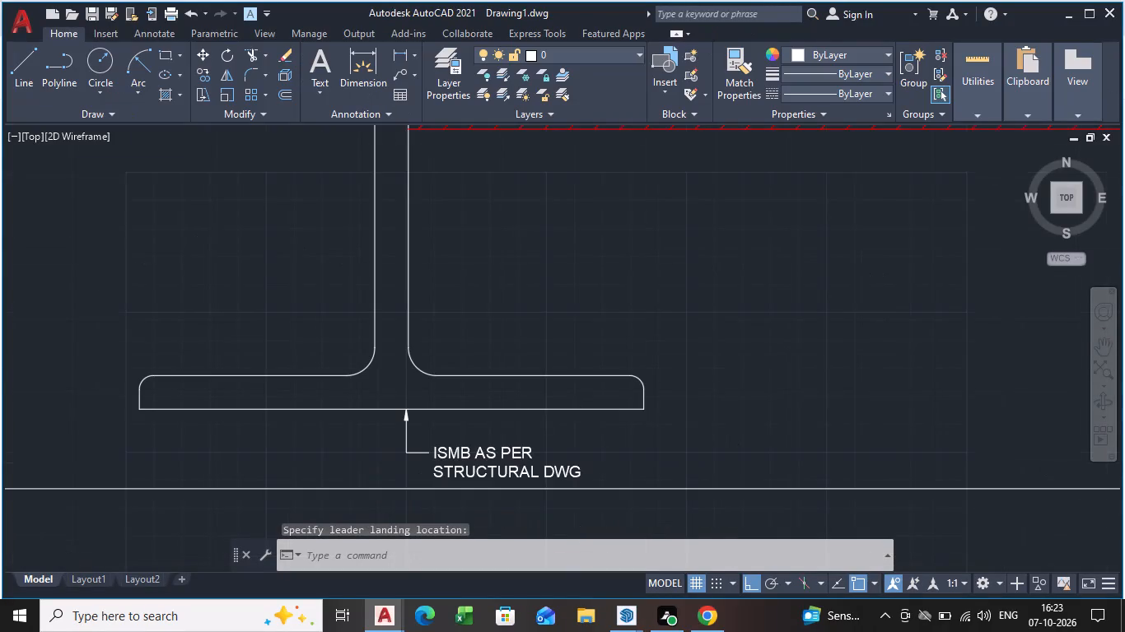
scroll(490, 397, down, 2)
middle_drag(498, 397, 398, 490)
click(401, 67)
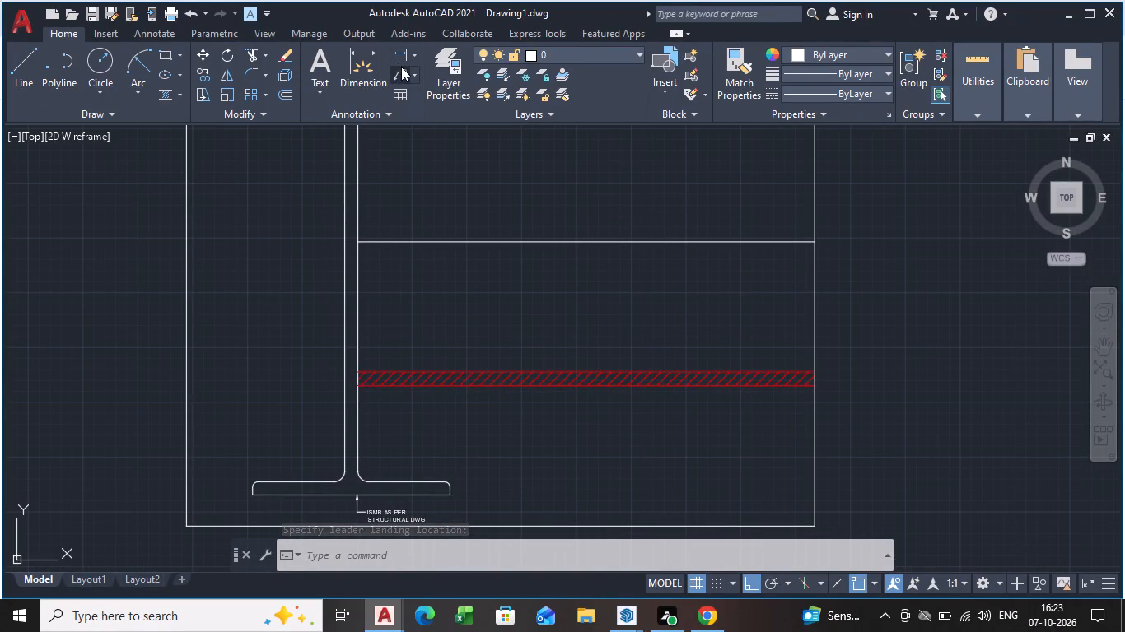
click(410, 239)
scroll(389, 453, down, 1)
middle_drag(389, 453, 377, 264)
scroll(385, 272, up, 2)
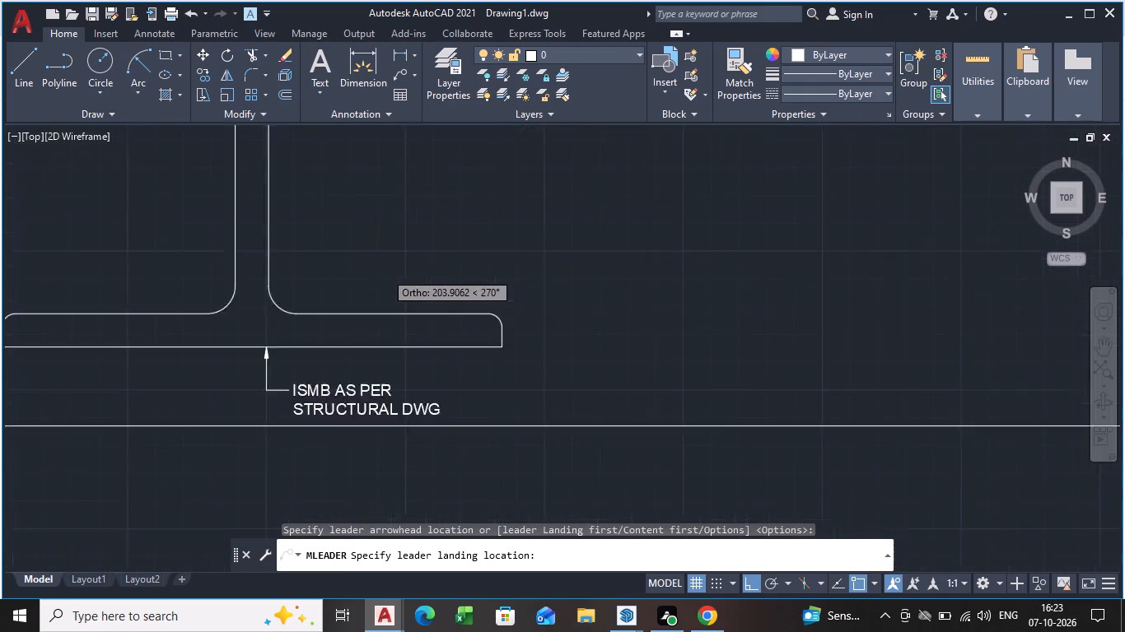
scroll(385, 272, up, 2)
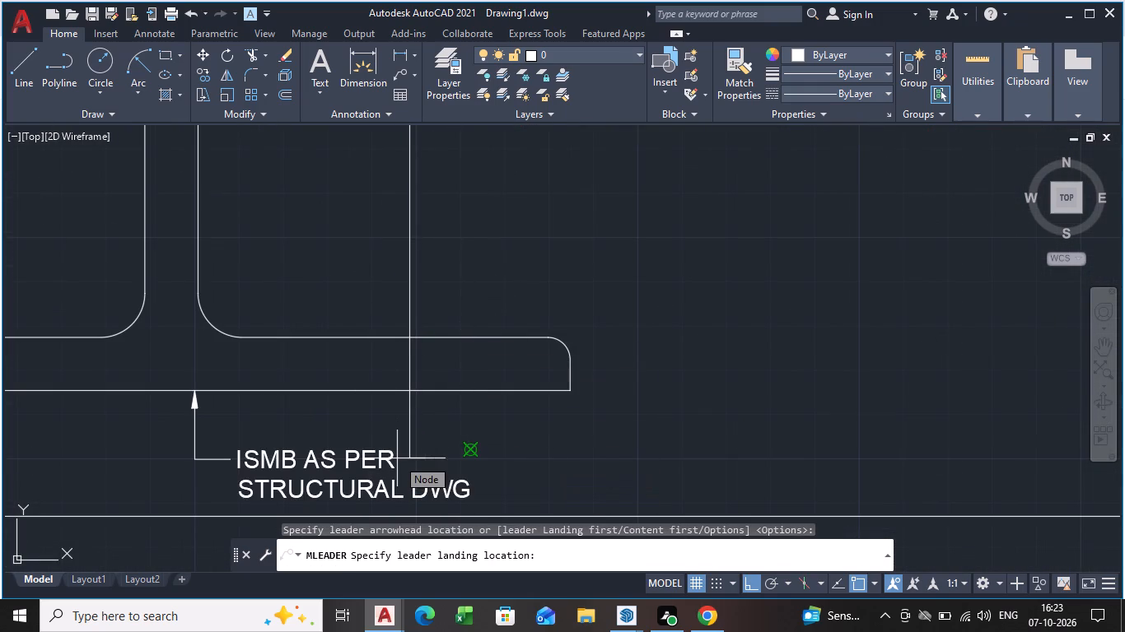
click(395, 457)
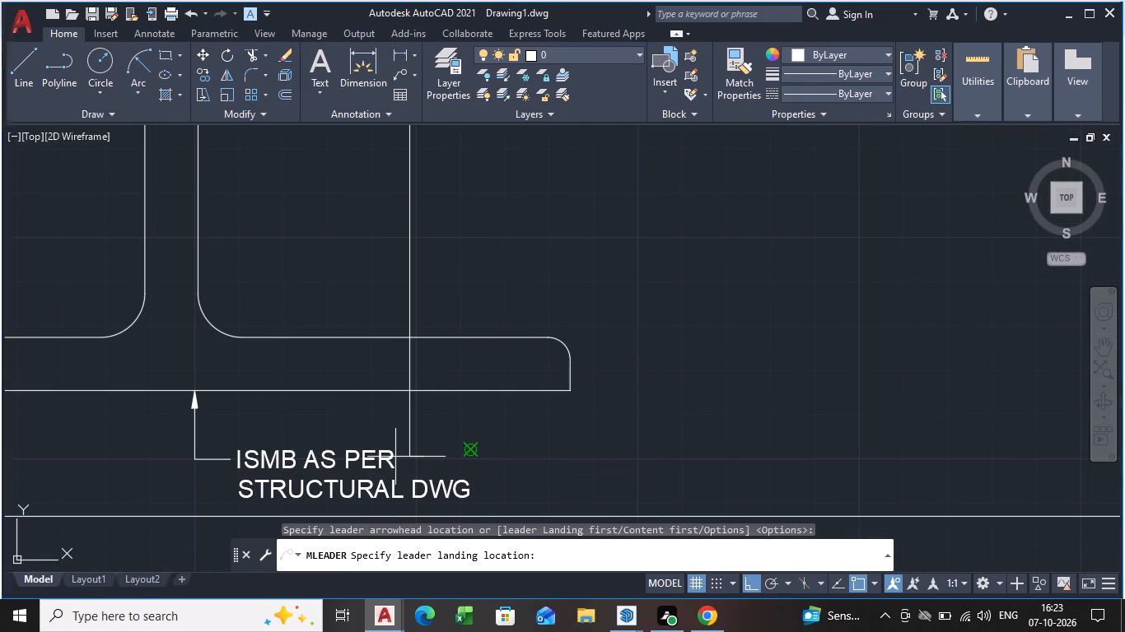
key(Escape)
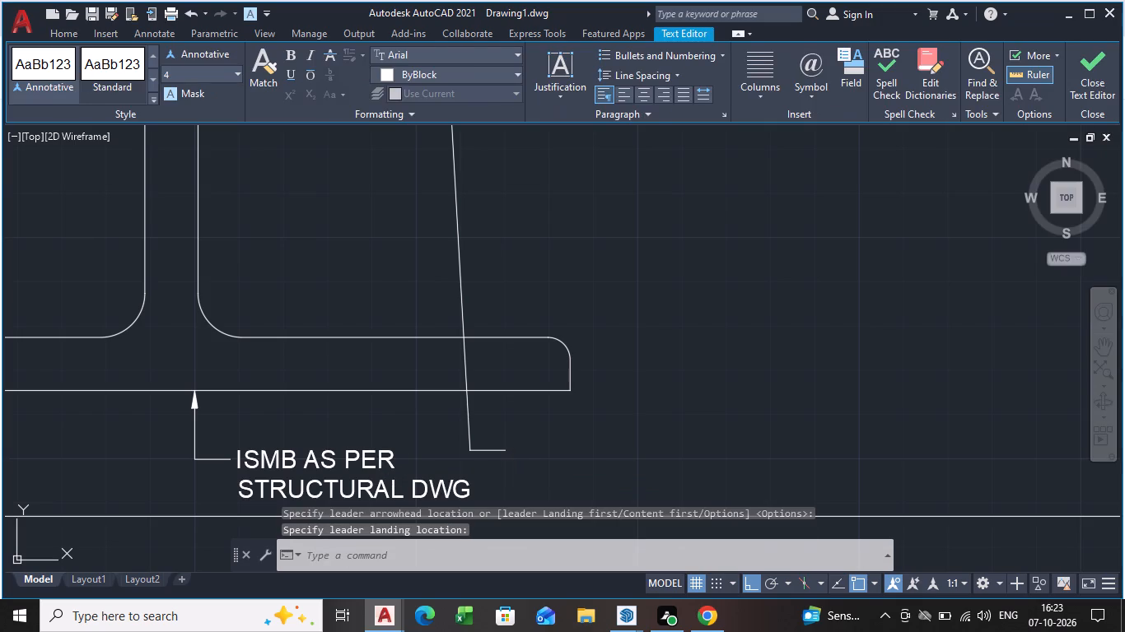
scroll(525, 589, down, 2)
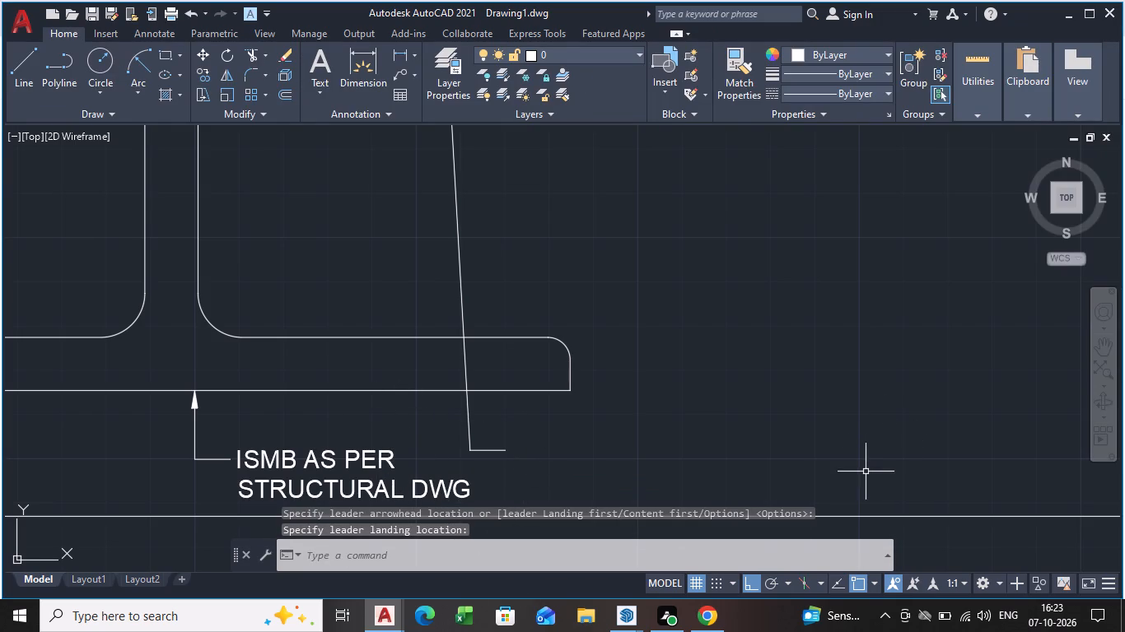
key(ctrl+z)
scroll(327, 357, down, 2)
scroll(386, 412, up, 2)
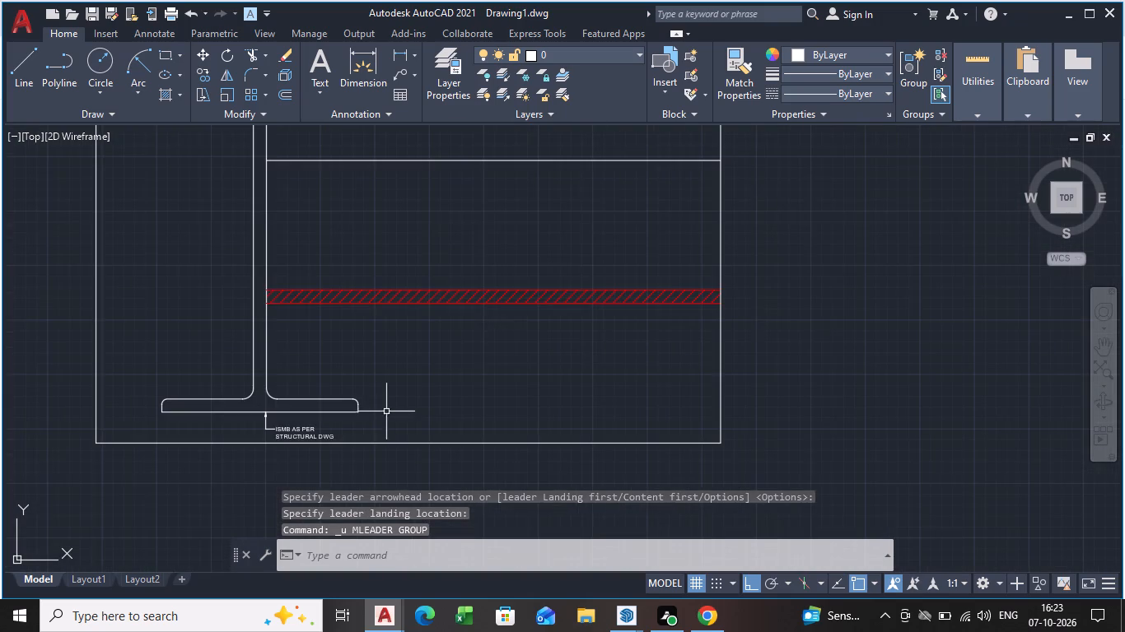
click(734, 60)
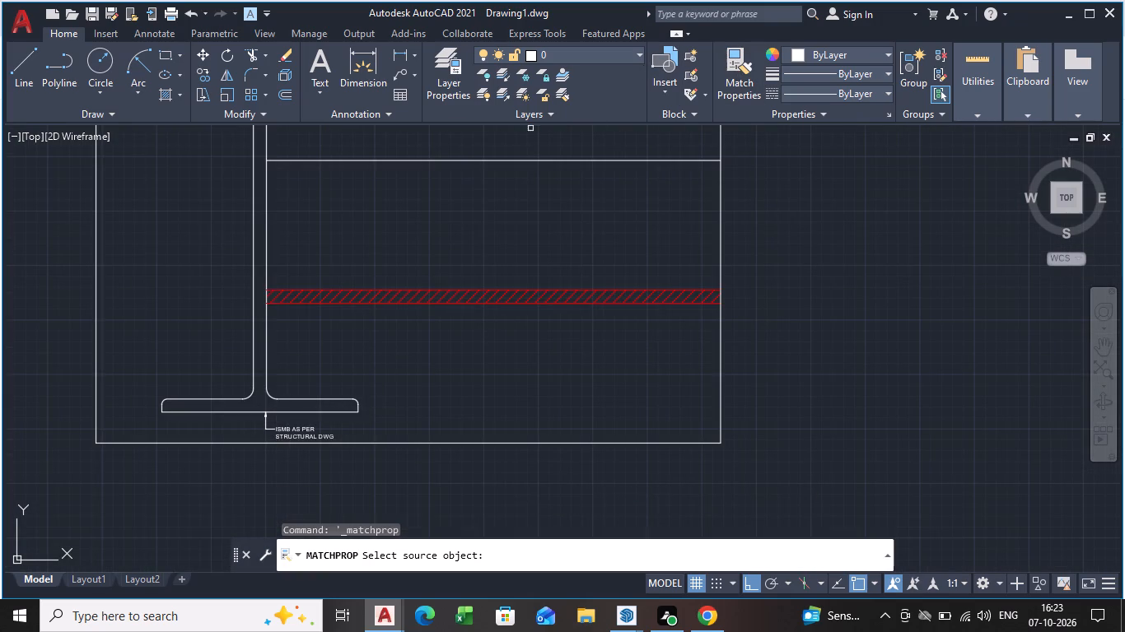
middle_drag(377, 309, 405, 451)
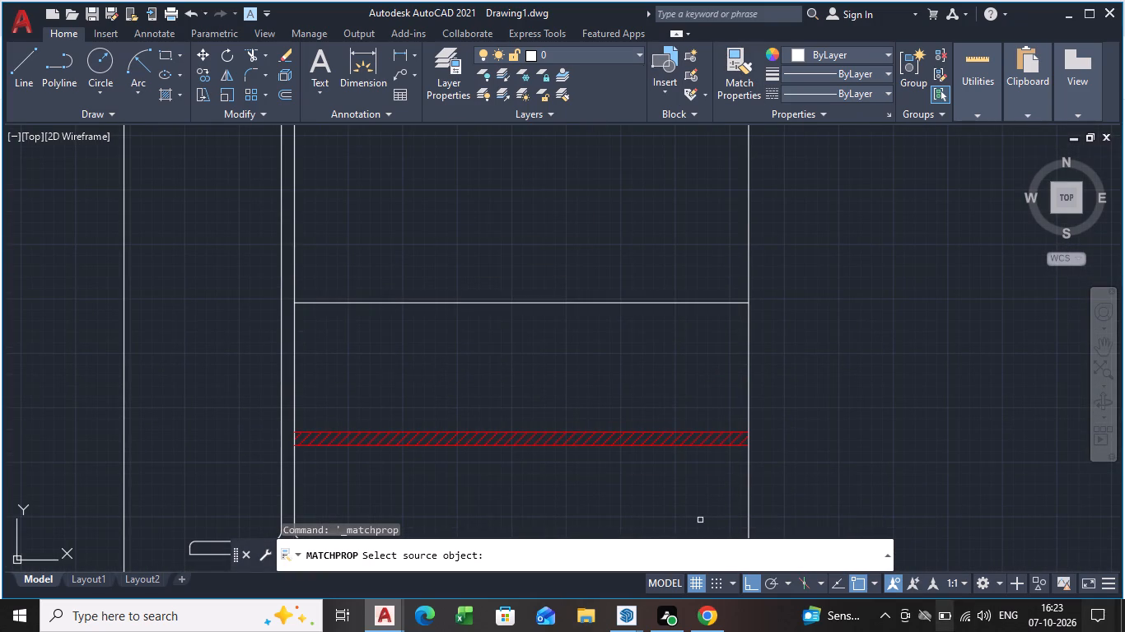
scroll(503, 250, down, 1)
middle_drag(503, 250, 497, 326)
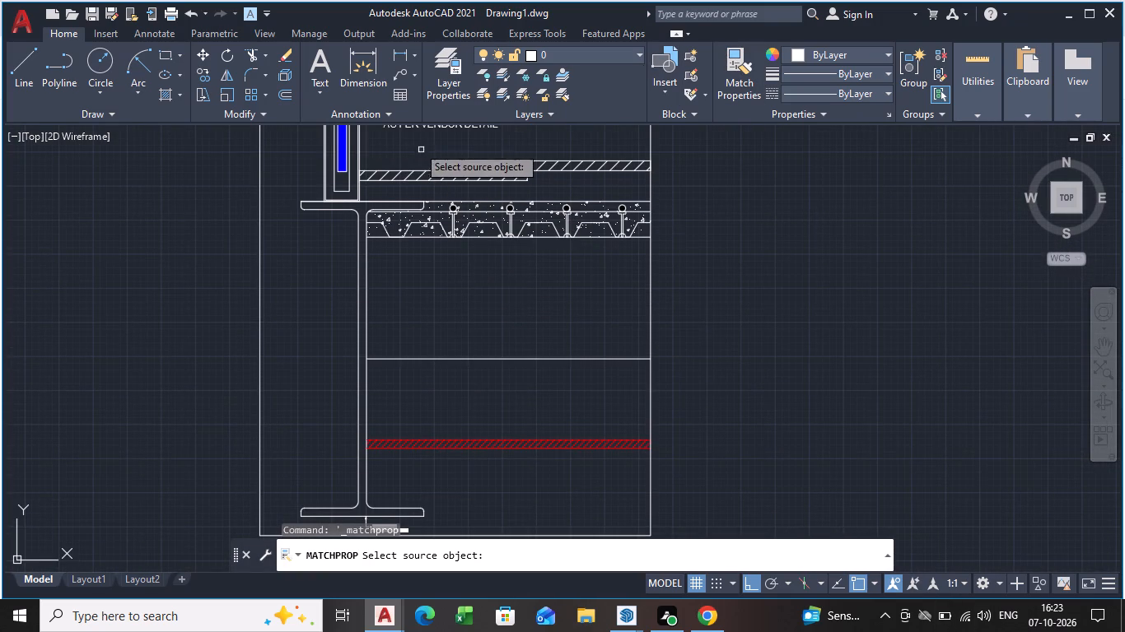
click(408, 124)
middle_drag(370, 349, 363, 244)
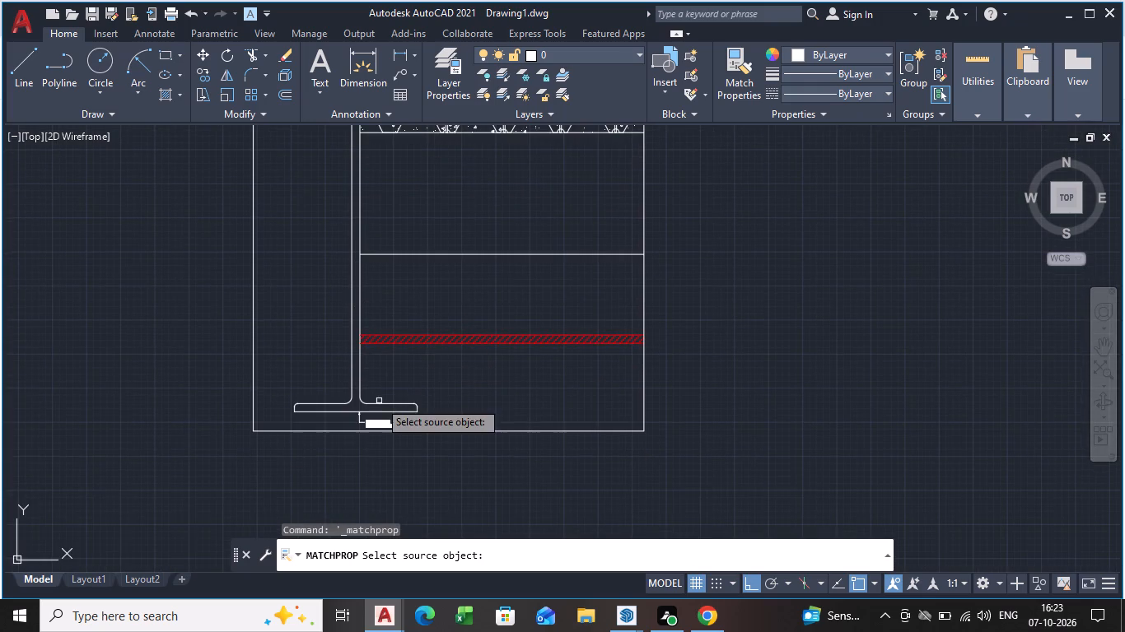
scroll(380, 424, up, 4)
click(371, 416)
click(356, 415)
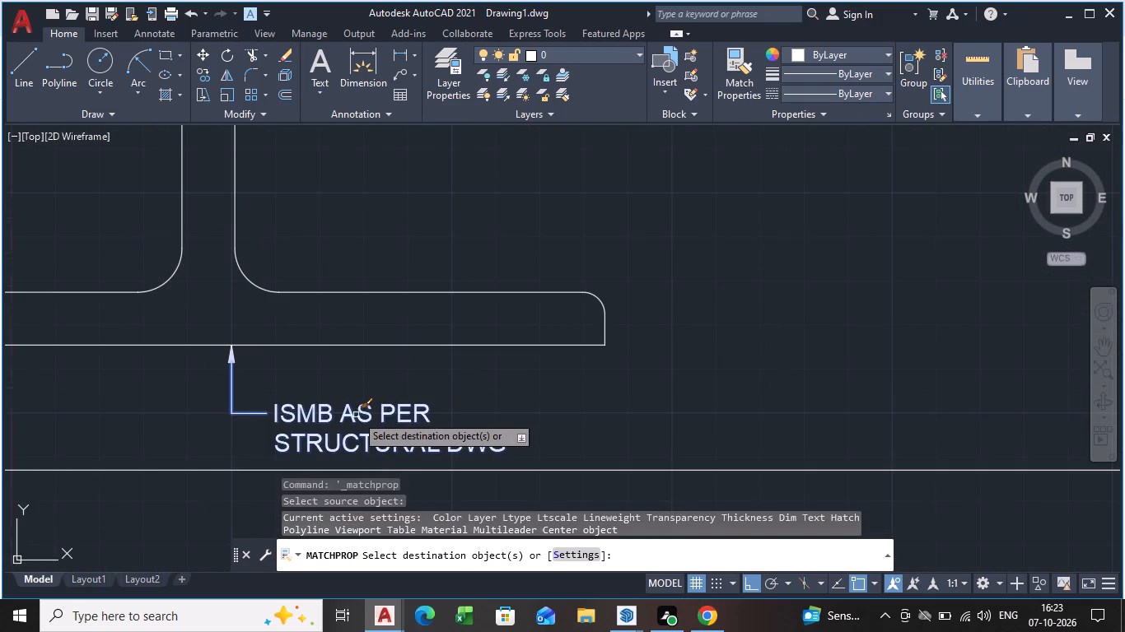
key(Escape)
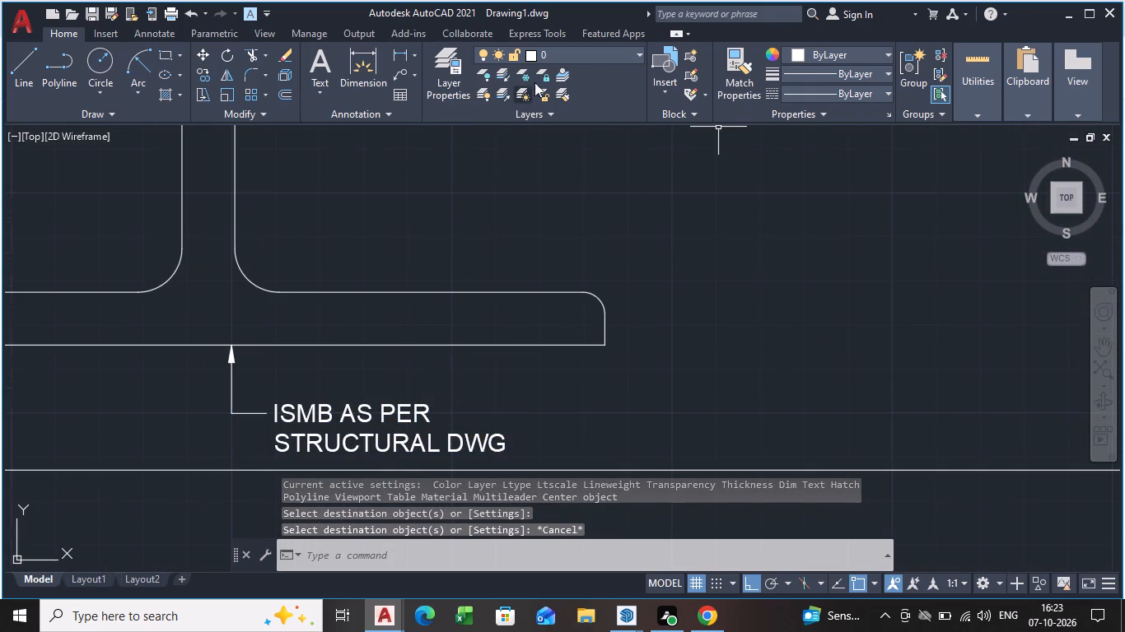
Match the ISMB beam note's properties to those of the aluminium U channel base support note.
click(741, 60)
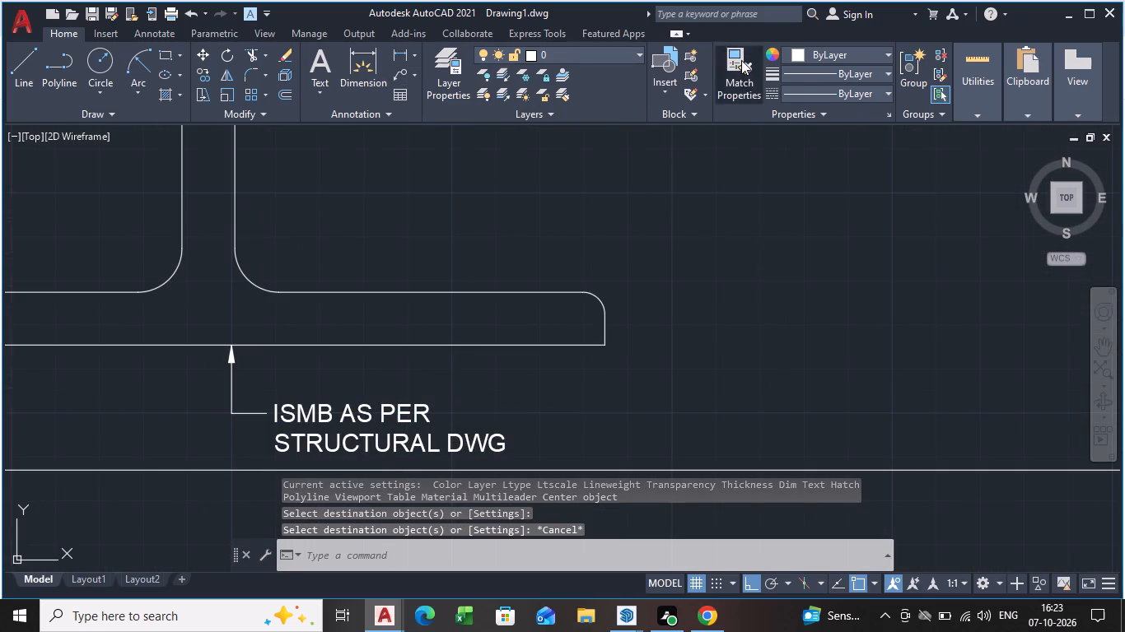
scroll(368, 218, down, 5)
middle_drag(380, 259, 343, 500)
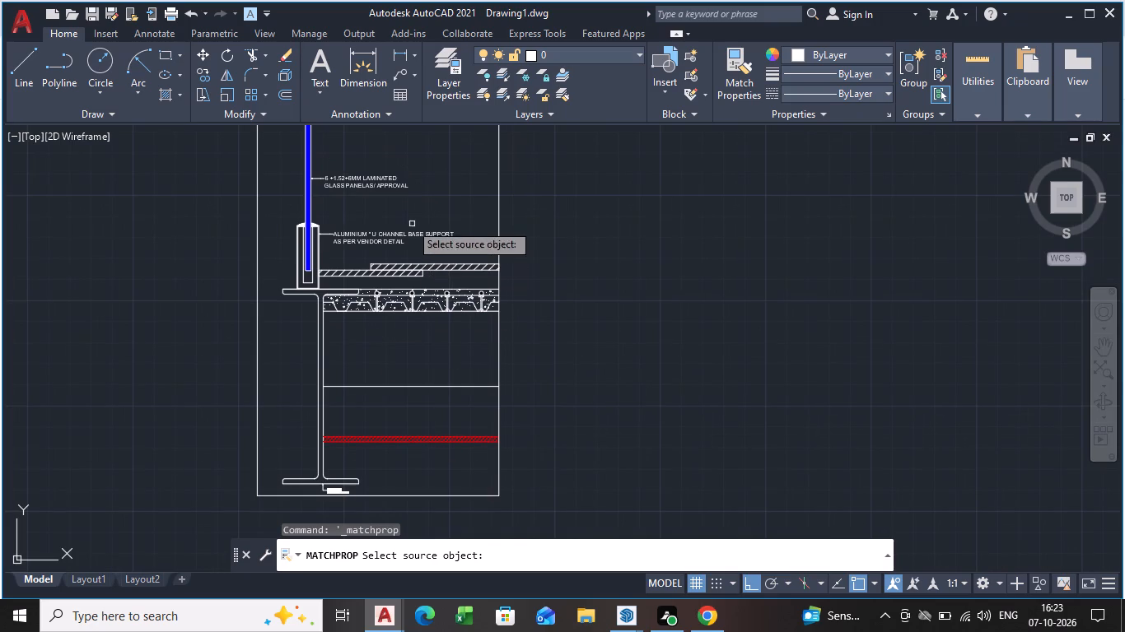
click(400, 239)
middle_drag(364, 379, 364, 295)
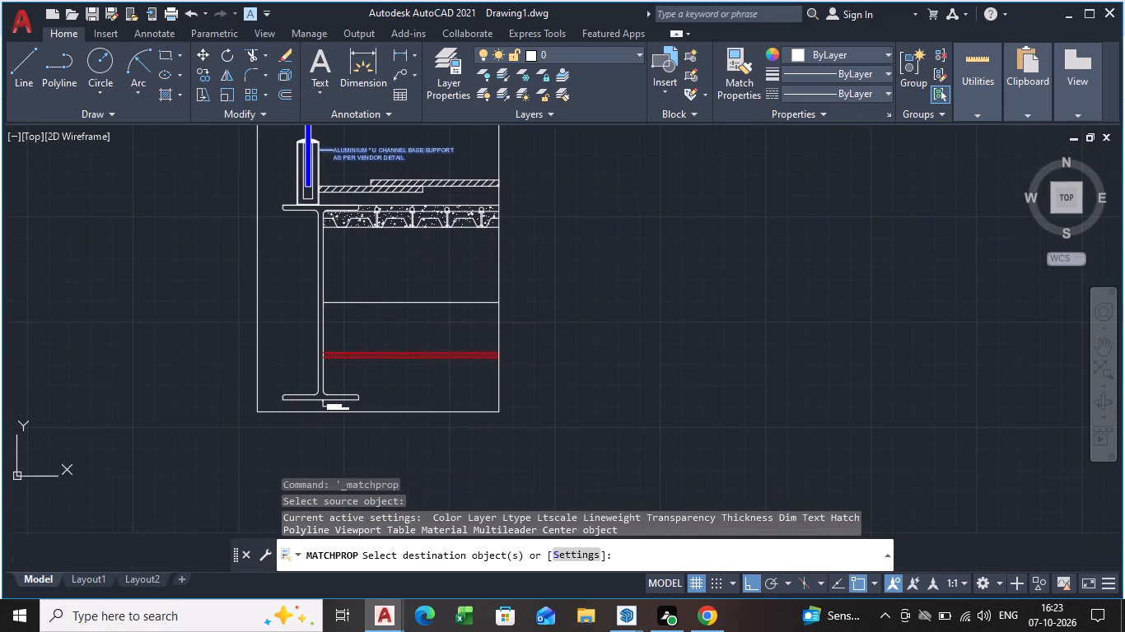
scroll(354, 388, up, 5)
click(109, 546)
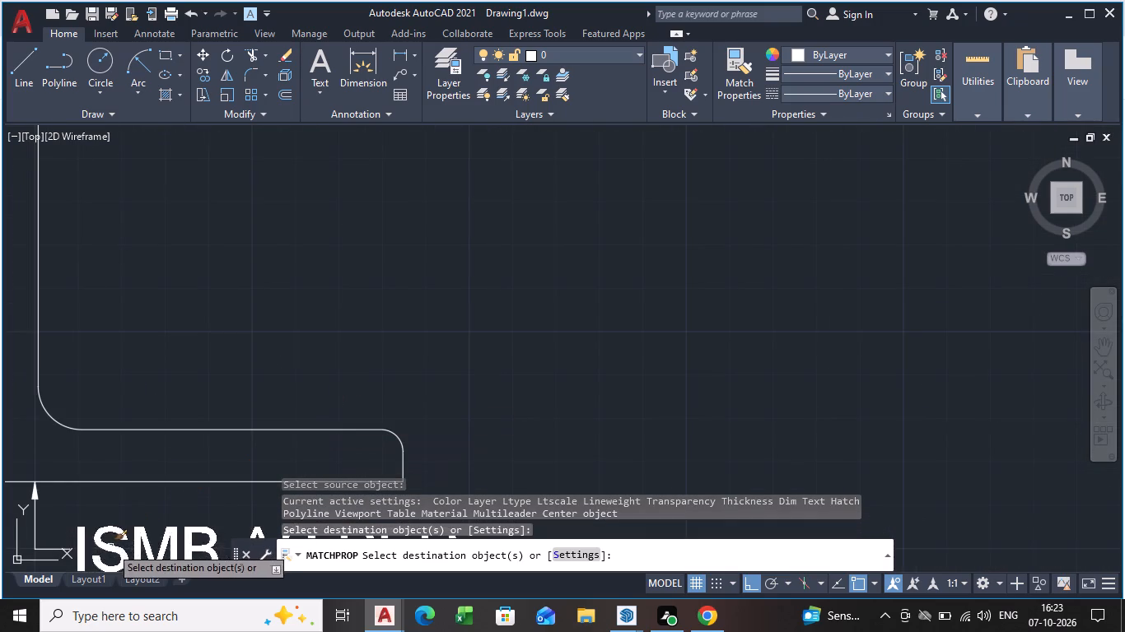
scroll(161, 502, down, 5)
key(Escape)
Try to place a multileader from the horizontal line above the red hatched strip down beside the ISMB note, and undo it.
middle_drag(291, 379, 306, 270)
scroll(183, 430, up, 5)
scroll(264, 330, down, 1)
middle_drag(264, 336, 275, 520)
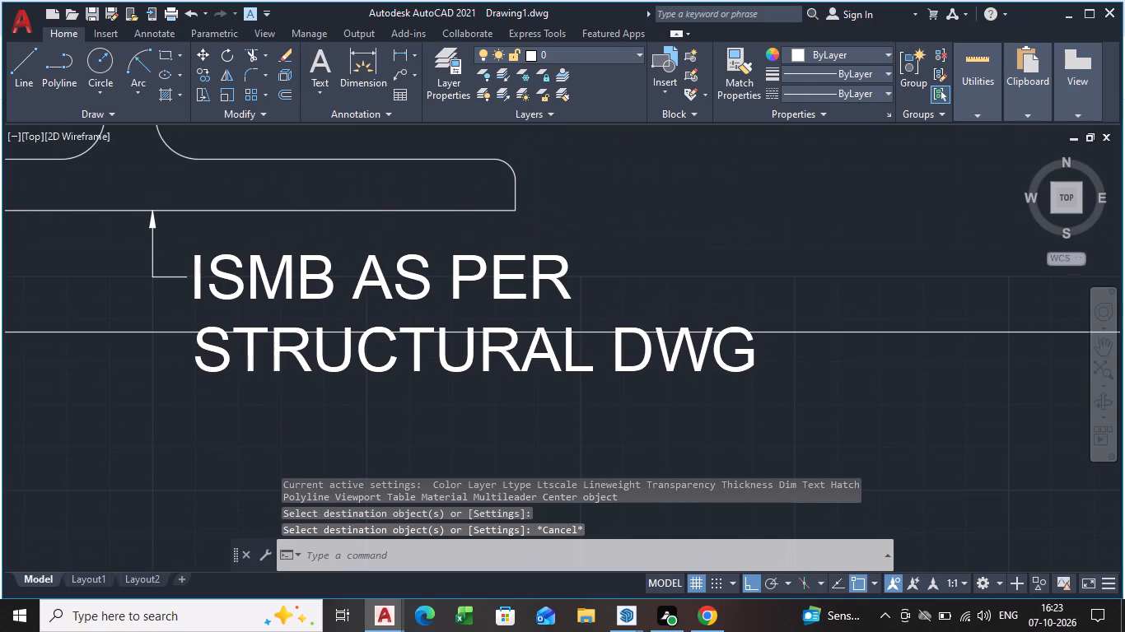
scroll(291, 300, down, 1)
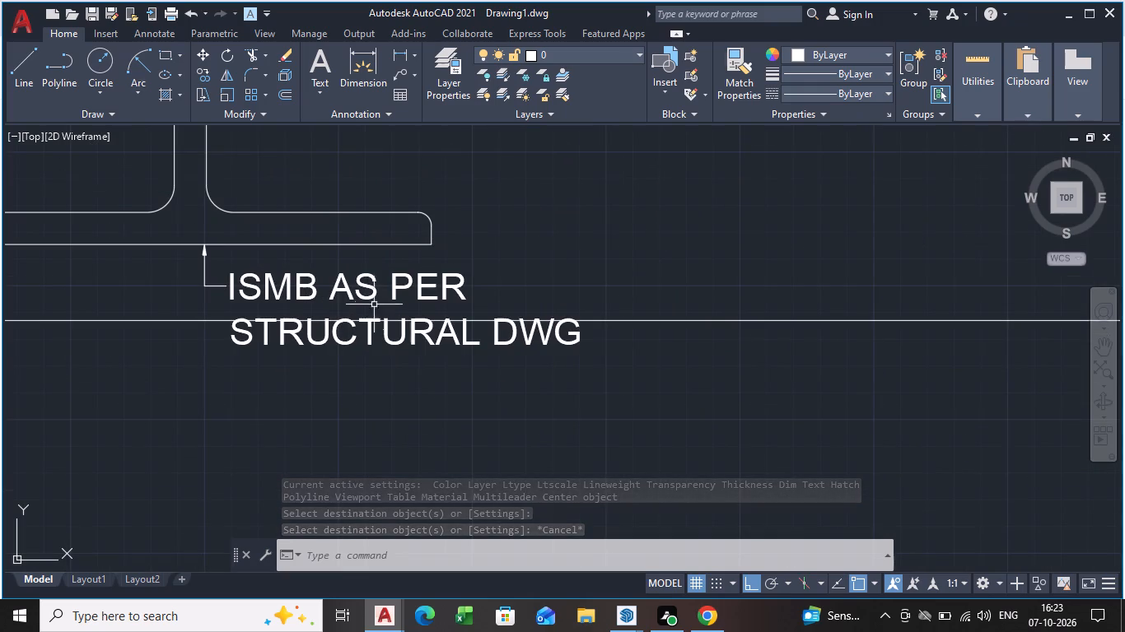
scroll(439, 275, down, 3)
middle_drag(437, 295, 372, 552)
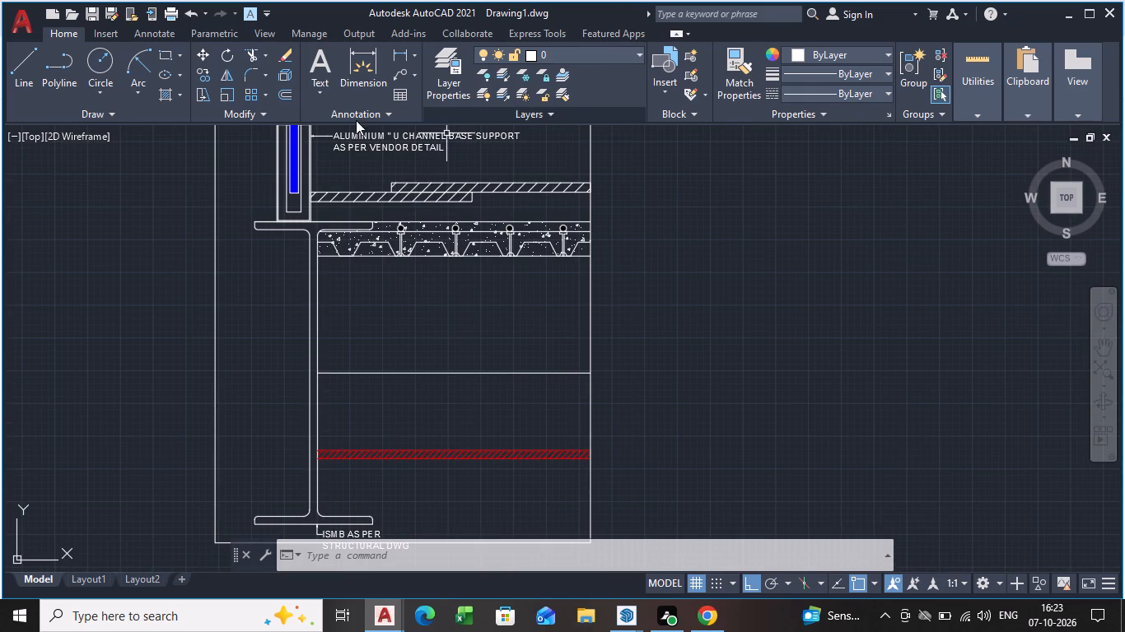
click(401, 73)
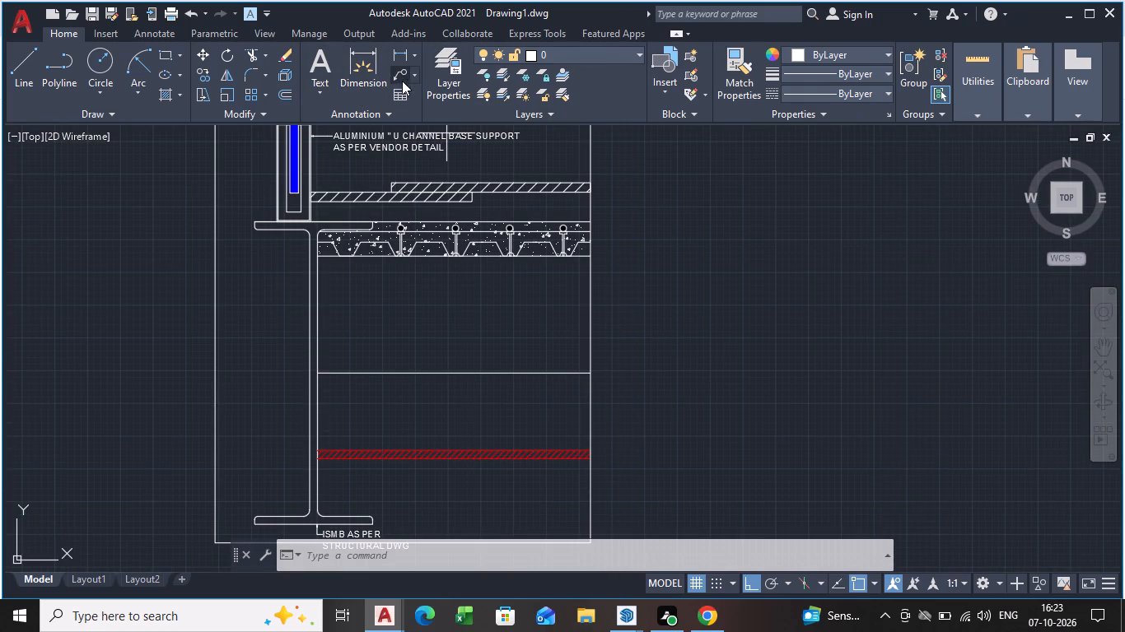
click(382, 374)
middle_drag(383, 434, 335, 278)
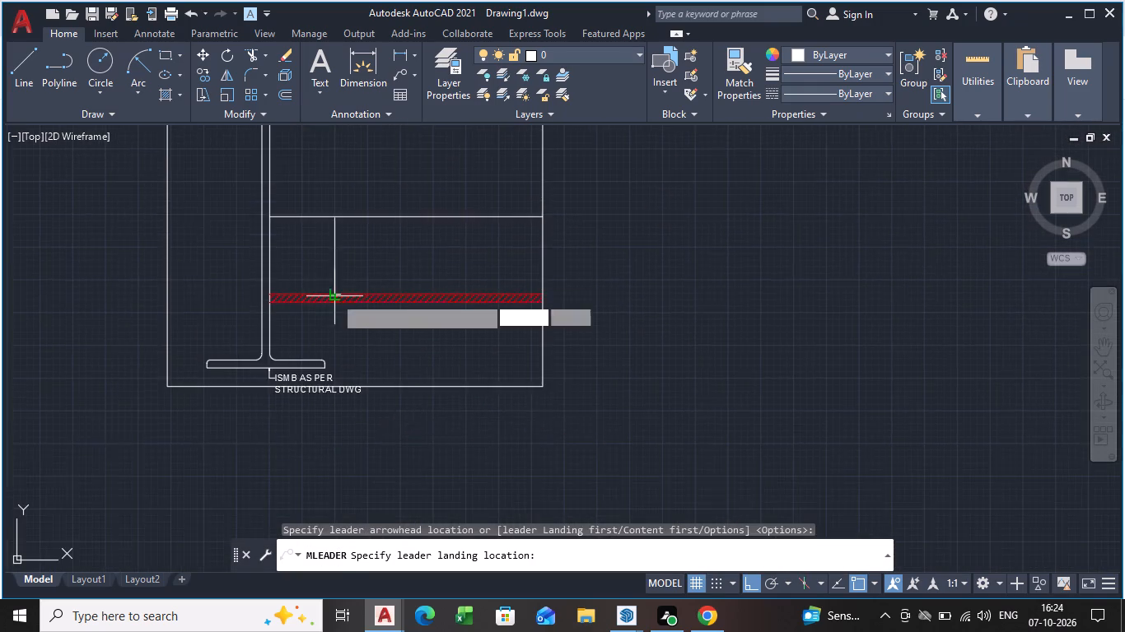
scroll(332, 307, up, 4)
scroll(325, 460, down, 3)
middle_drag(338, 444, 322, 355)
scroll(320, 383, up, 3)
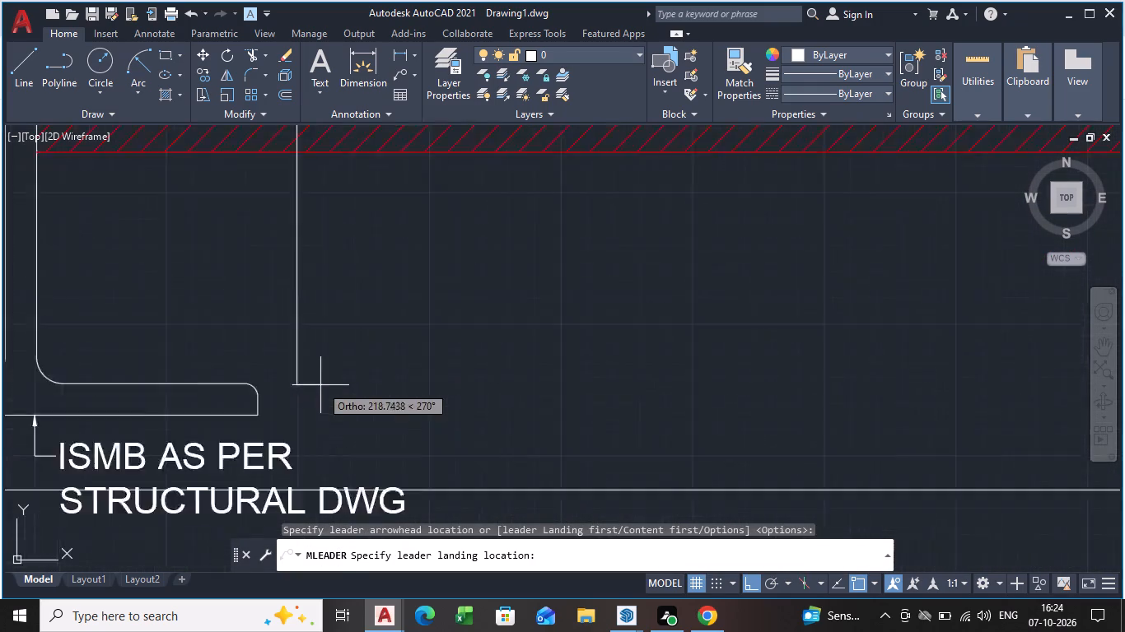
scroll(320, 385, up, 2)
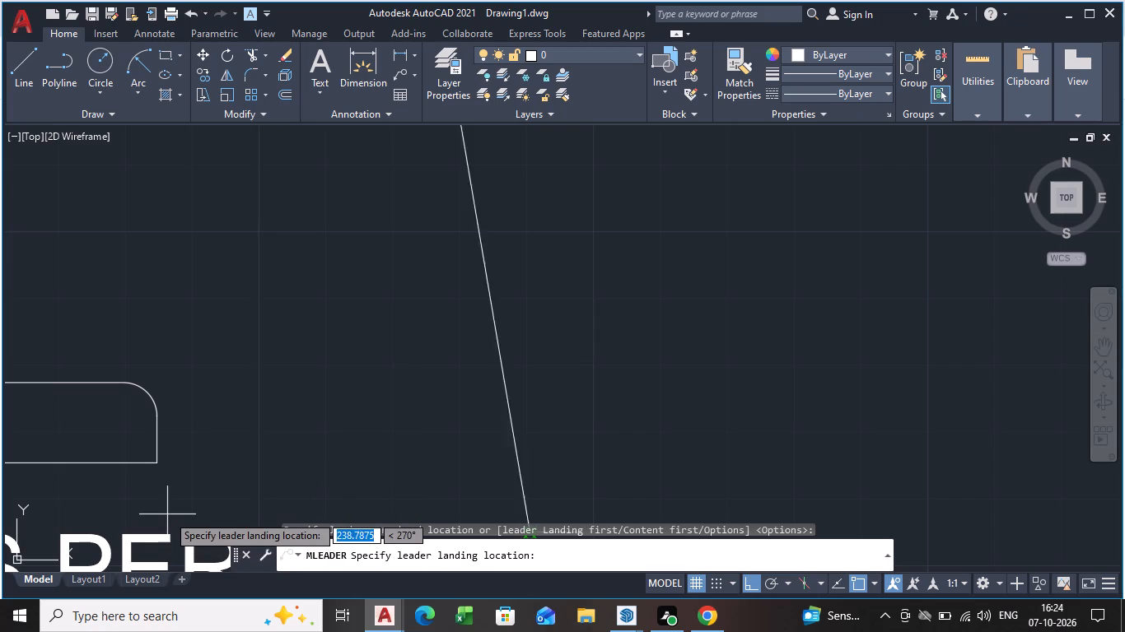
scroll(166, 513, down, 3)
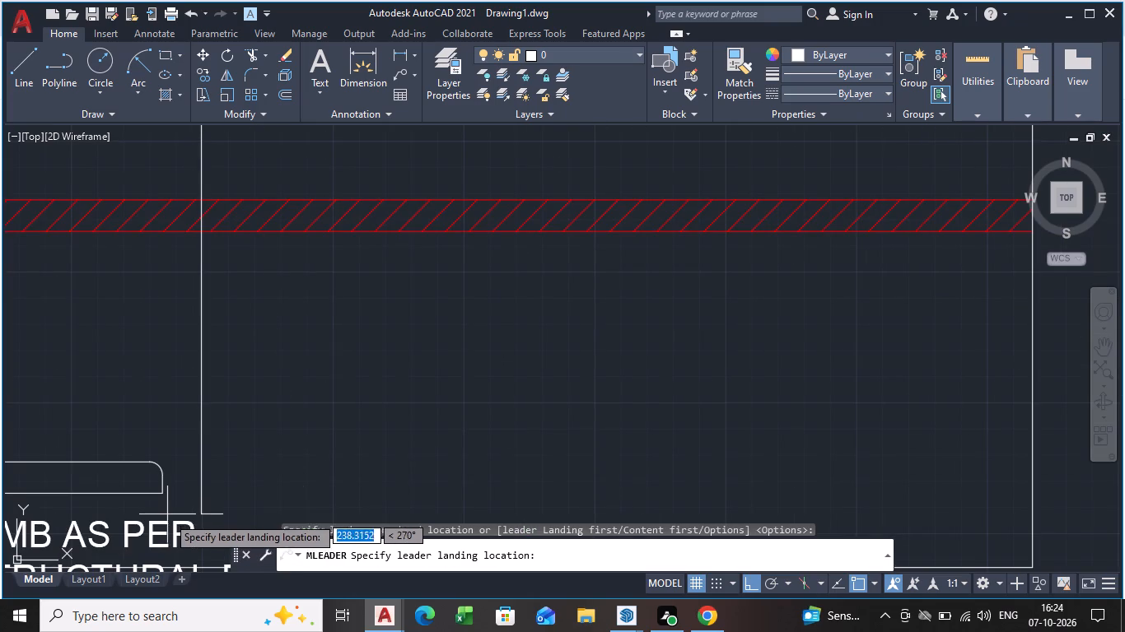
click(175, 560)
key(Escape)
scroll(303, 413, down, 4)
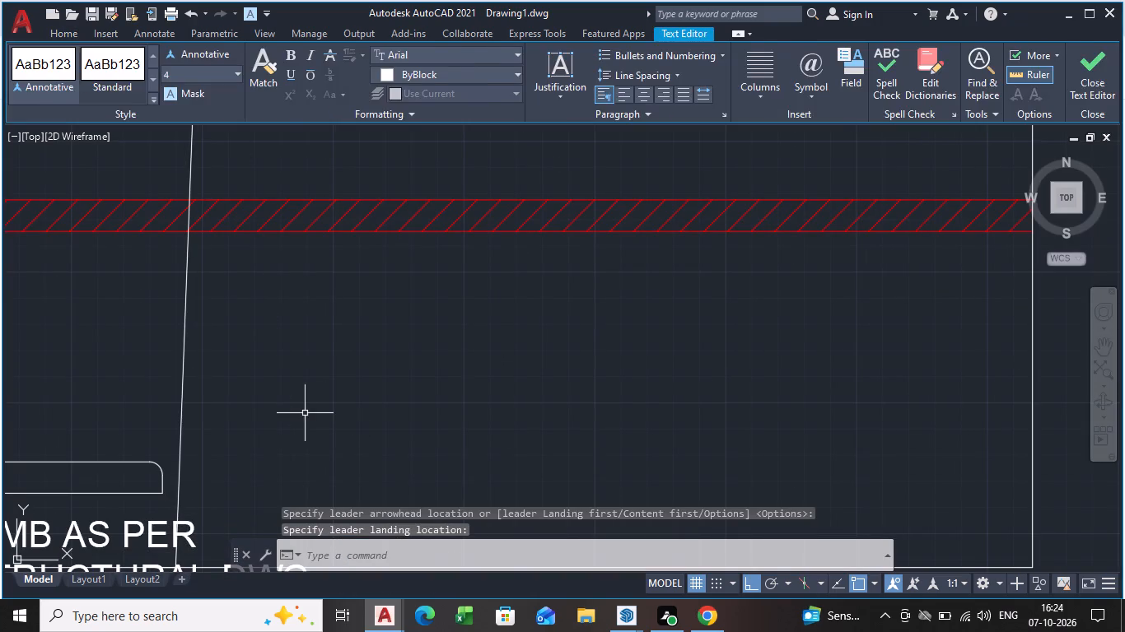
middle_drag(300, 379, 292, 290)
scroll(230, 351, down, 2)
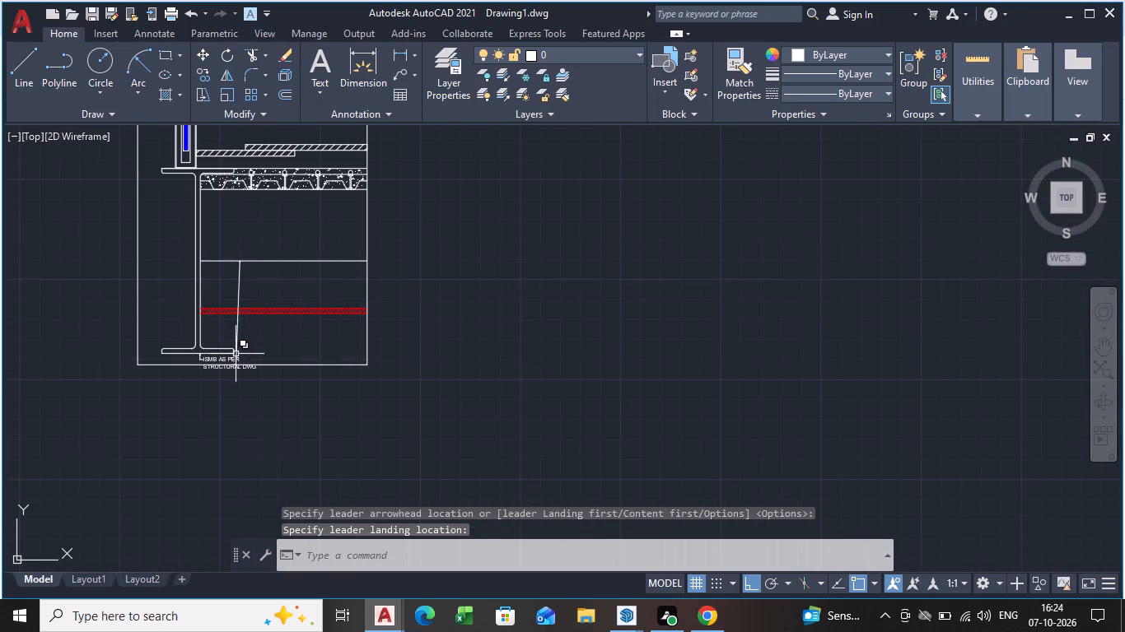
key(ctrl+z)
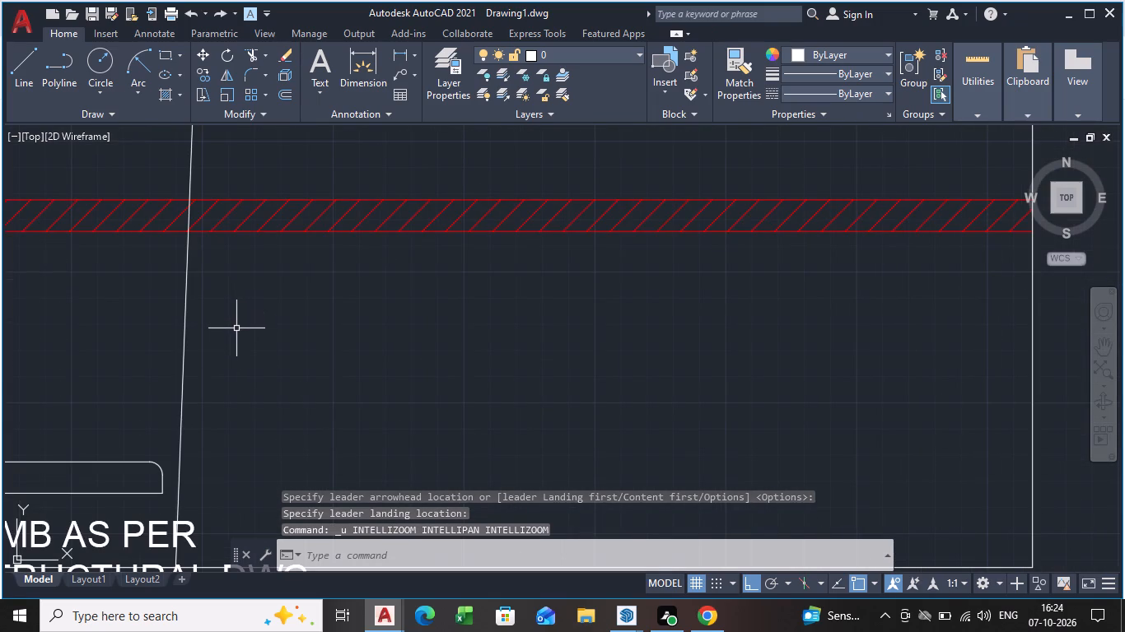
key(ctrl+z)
Place a textless multileader from the horizontal line above the red hatched strip, close to the beam web, straight down to the ISMB note.
middle_drag(371, 405, 256, 311)
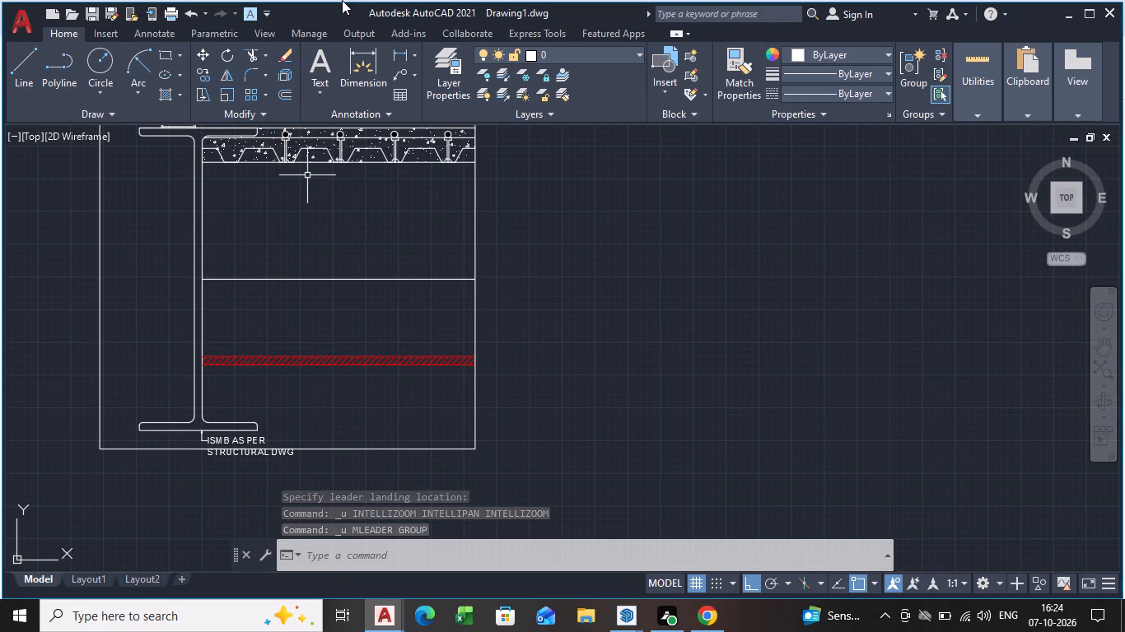
click(405, 80)
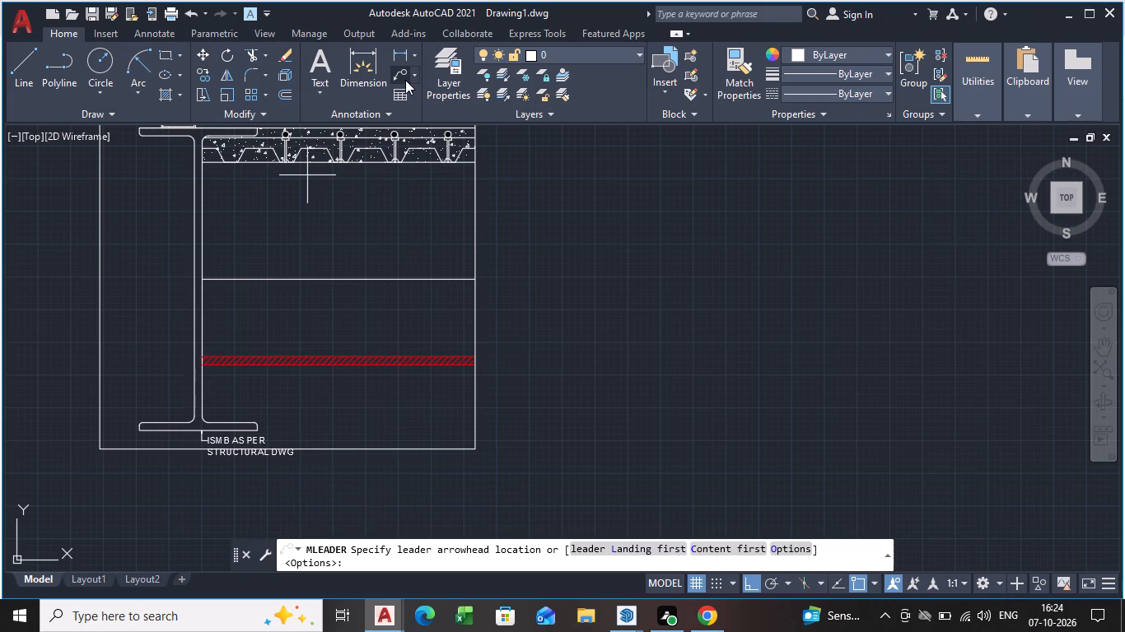
click(218, 279)
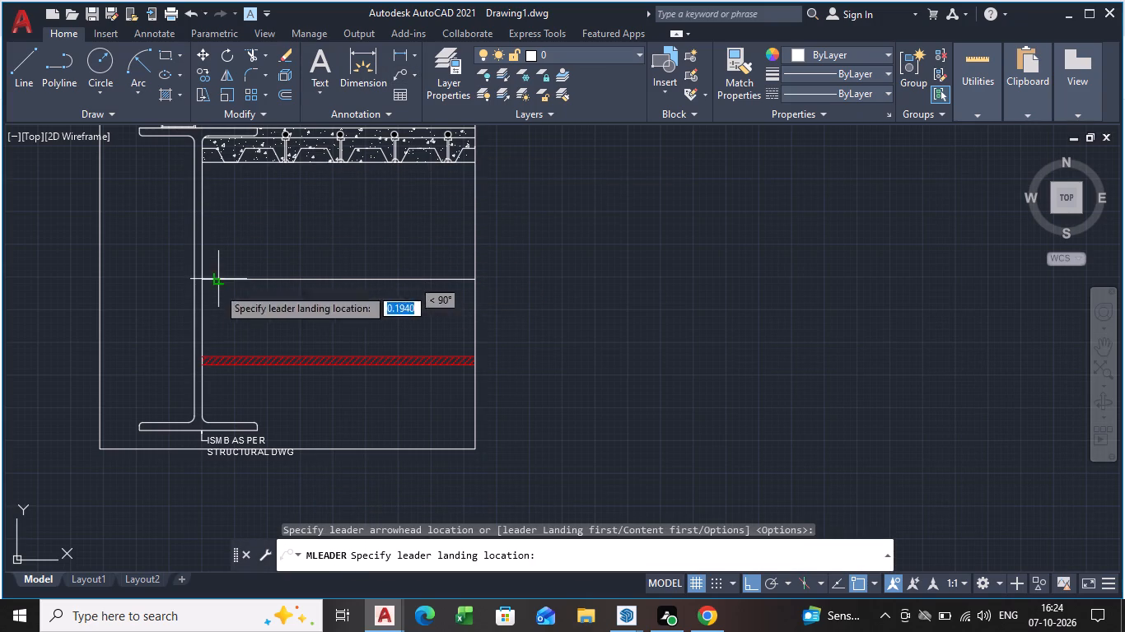
scroll(234, 430, up, 3)
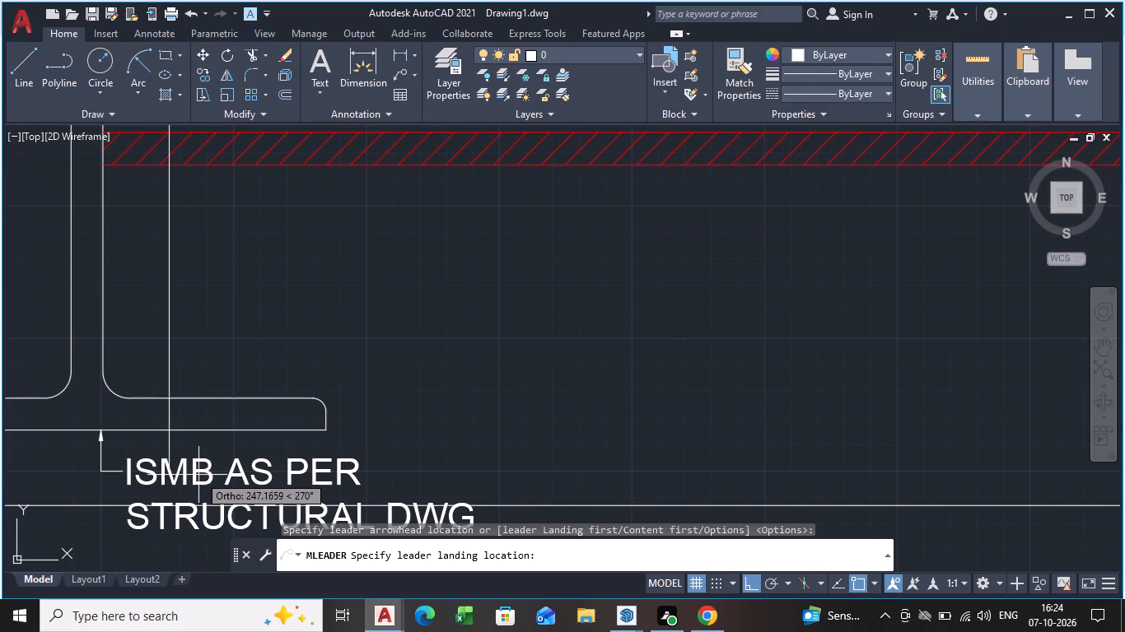
click(198, 476)
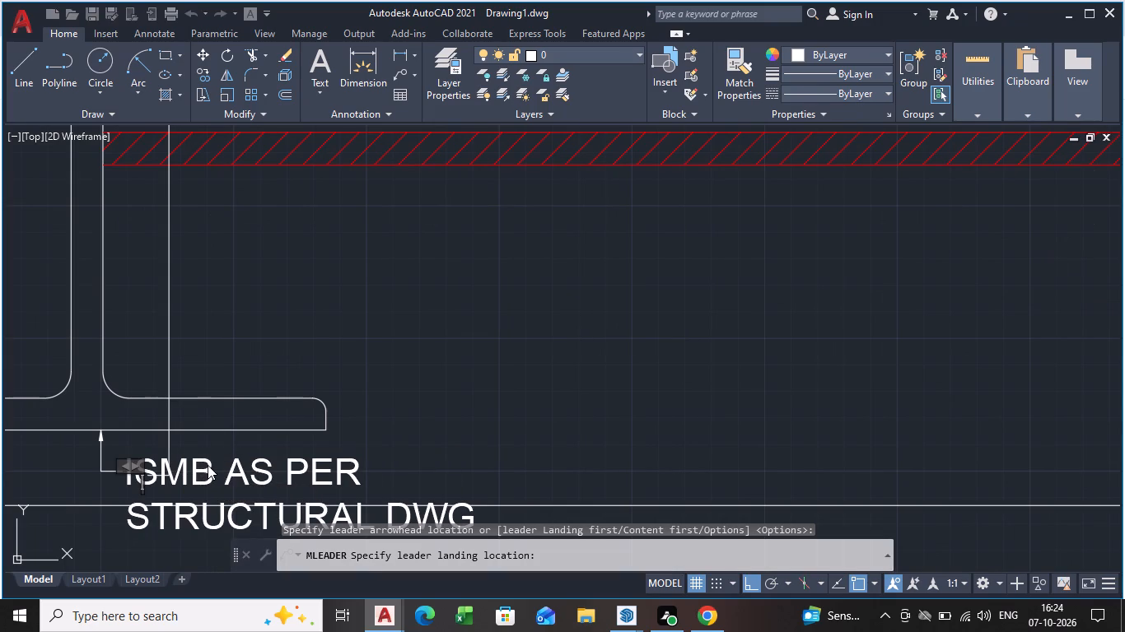
key(Escape)
Add a multileader note reading APPROVED HPL SHEET below the underside of the red hatched strip, entering text height 10.
scroll(242, 425, down, 2)
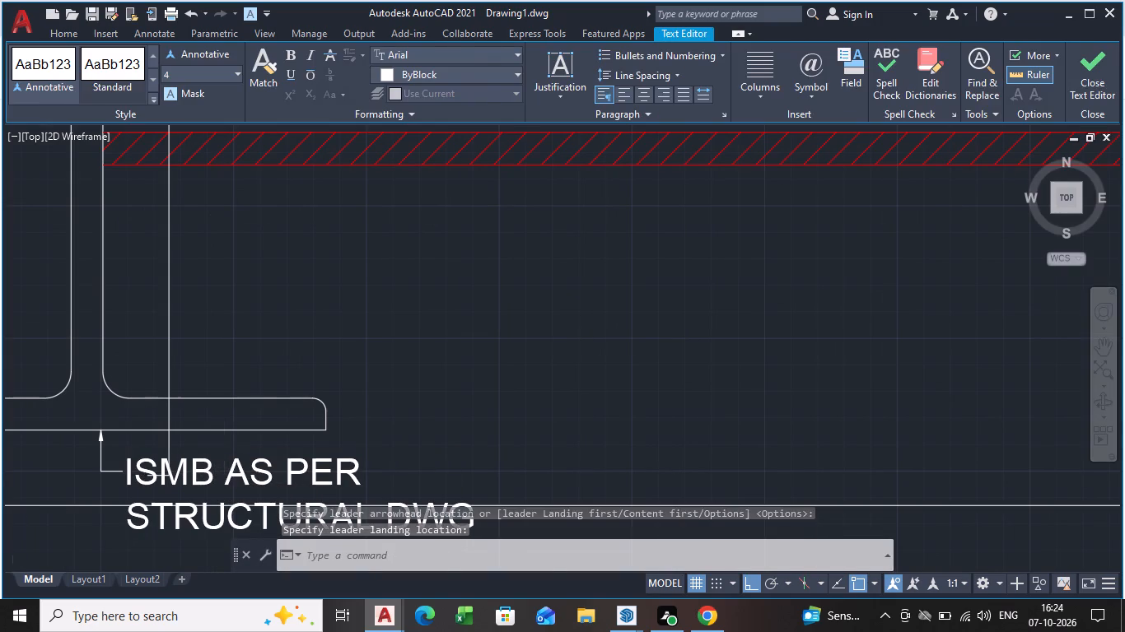
scroll(255, 412, down, 2)
scroll(287, 378, up, 2)
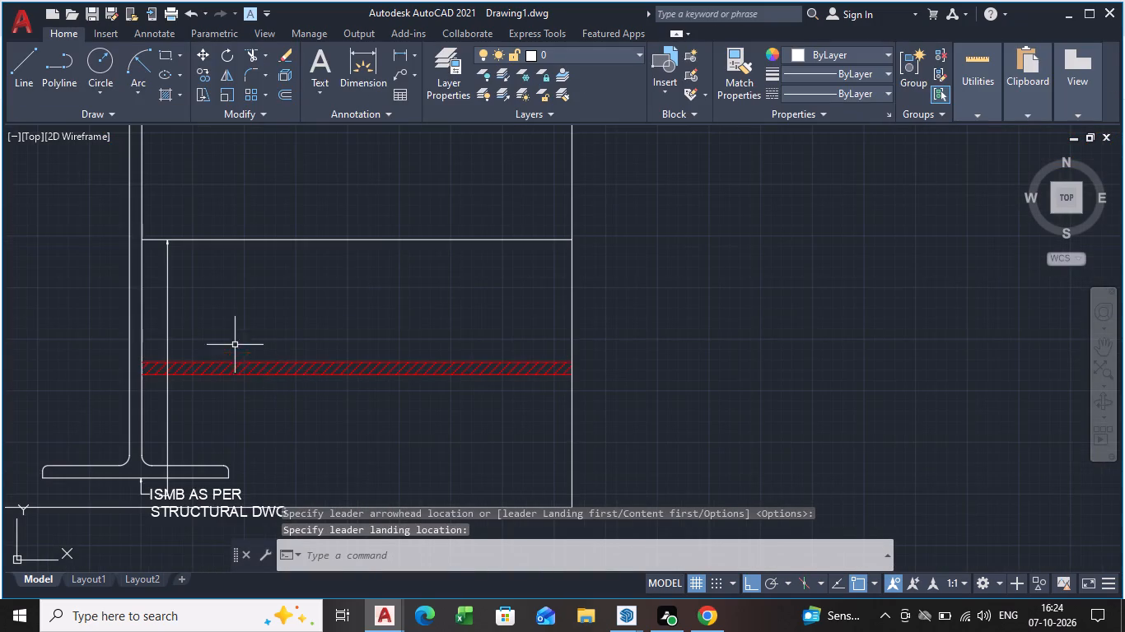
middle_drag(249, 338, 354, 309)
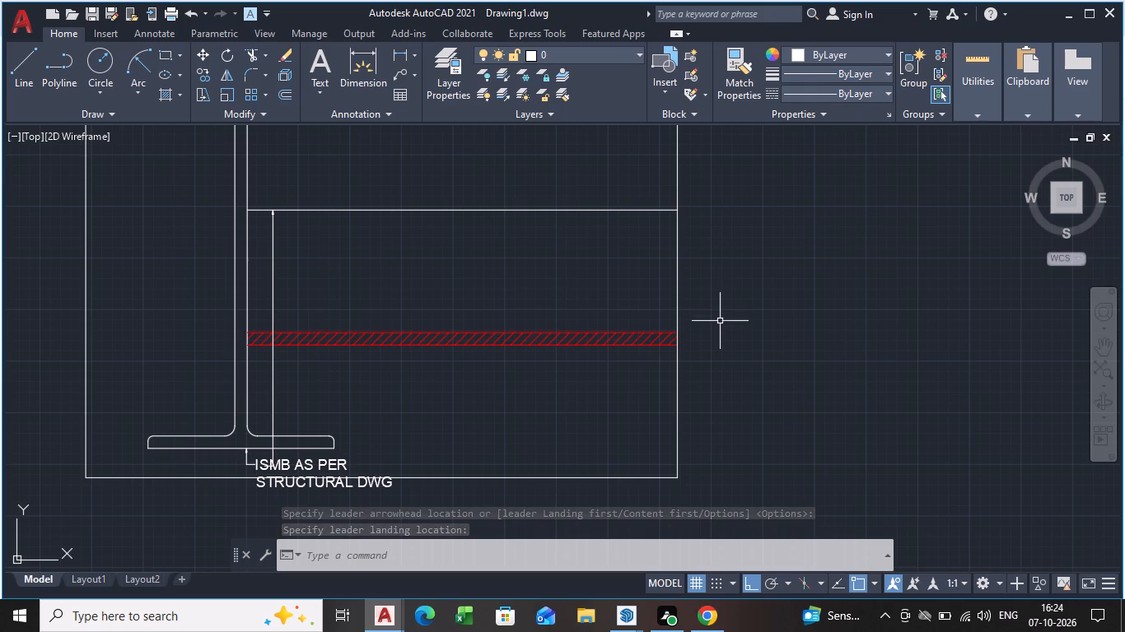
scroll(669, 332, down, 2)
middle_drag(661, 332, 591, 395)
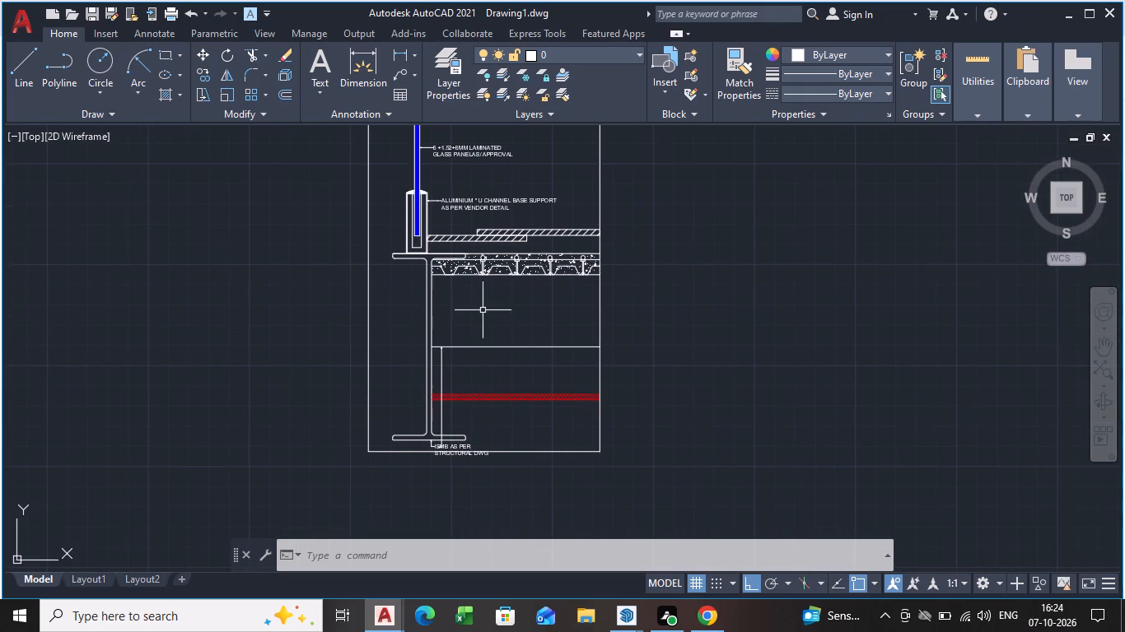
scroll(484, 305, up, 1)
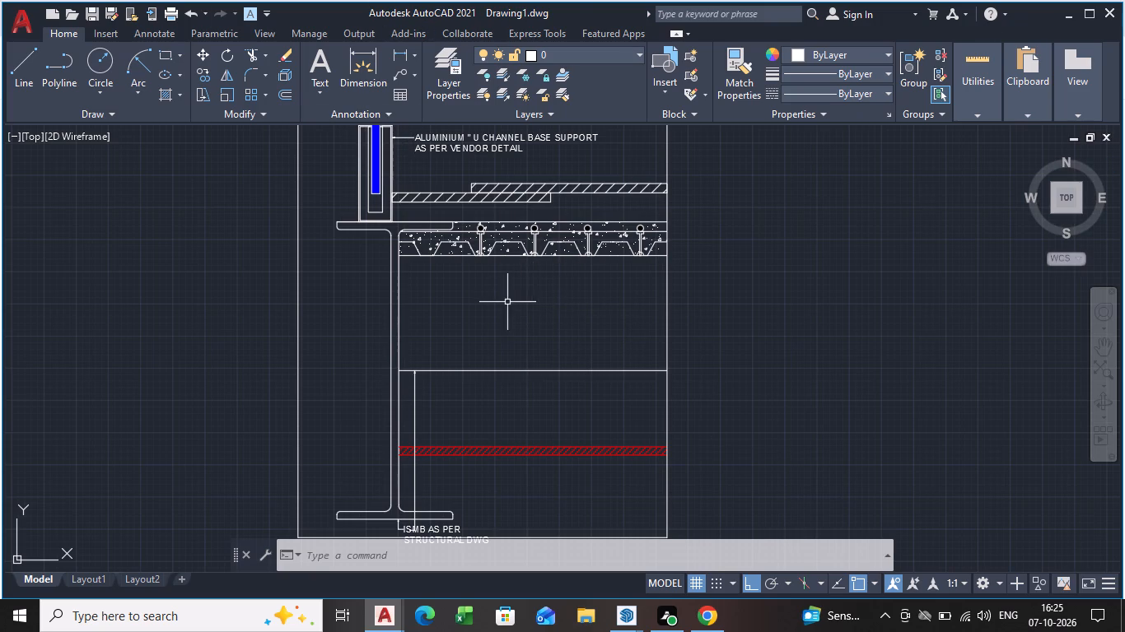
middle_drag(508, 405, 422, 329)
click(392, 81)
scroll(390, 340, up, 1)
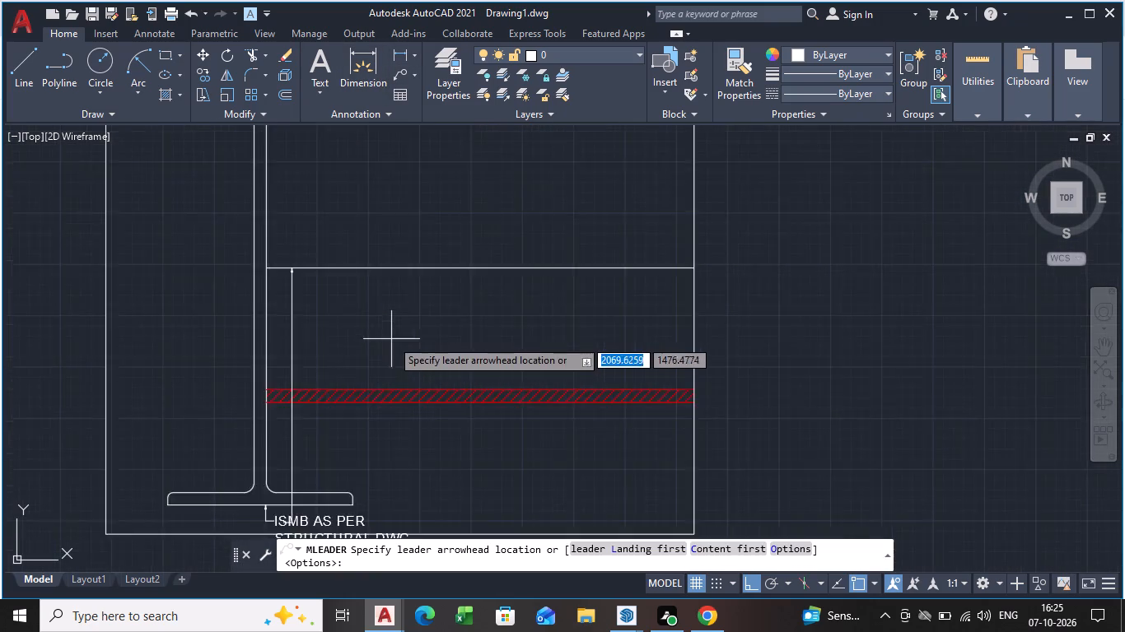
scroll(393, 338, up, 1)
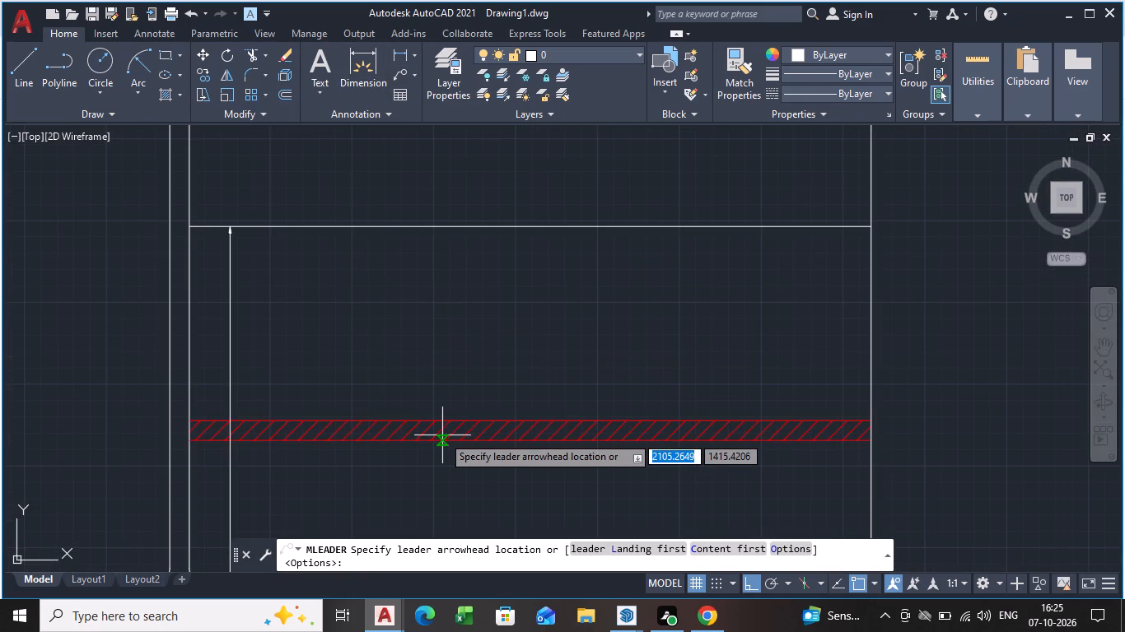
middle_drag(445, 431, 403, 244)
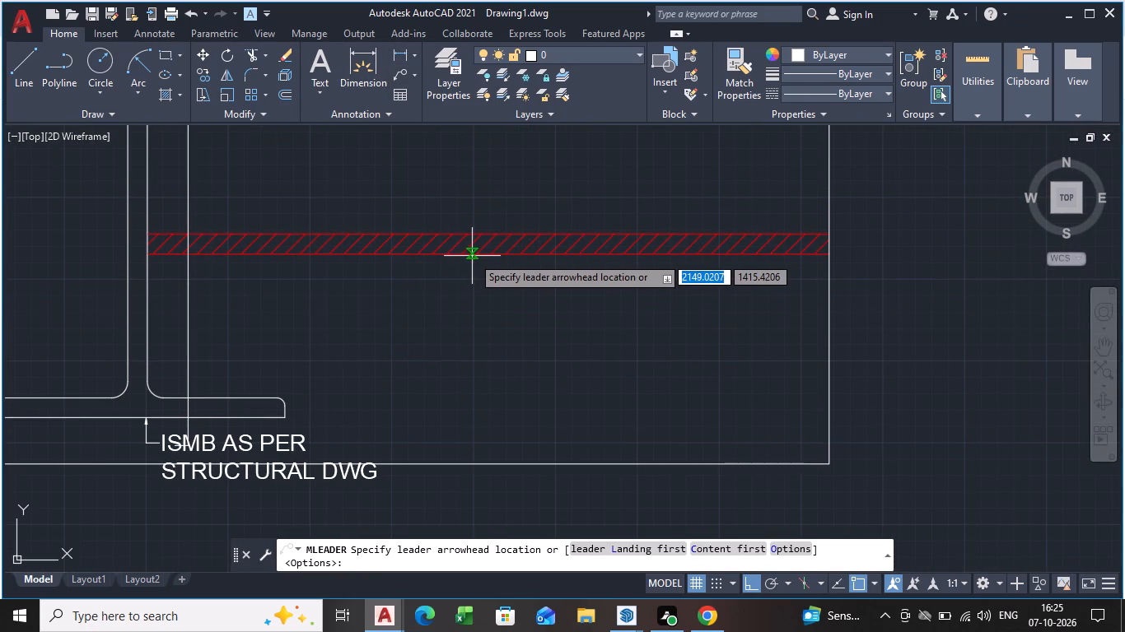
drag(472, 254, 472, 267)
click(469, 325)
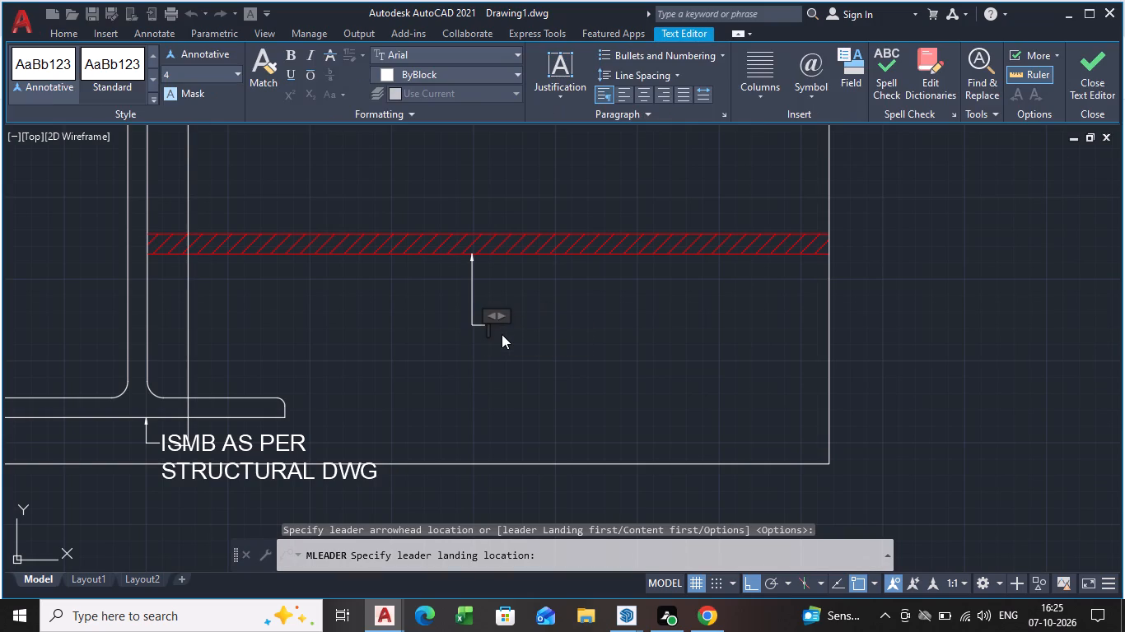
text(APPROVED)
key(space)
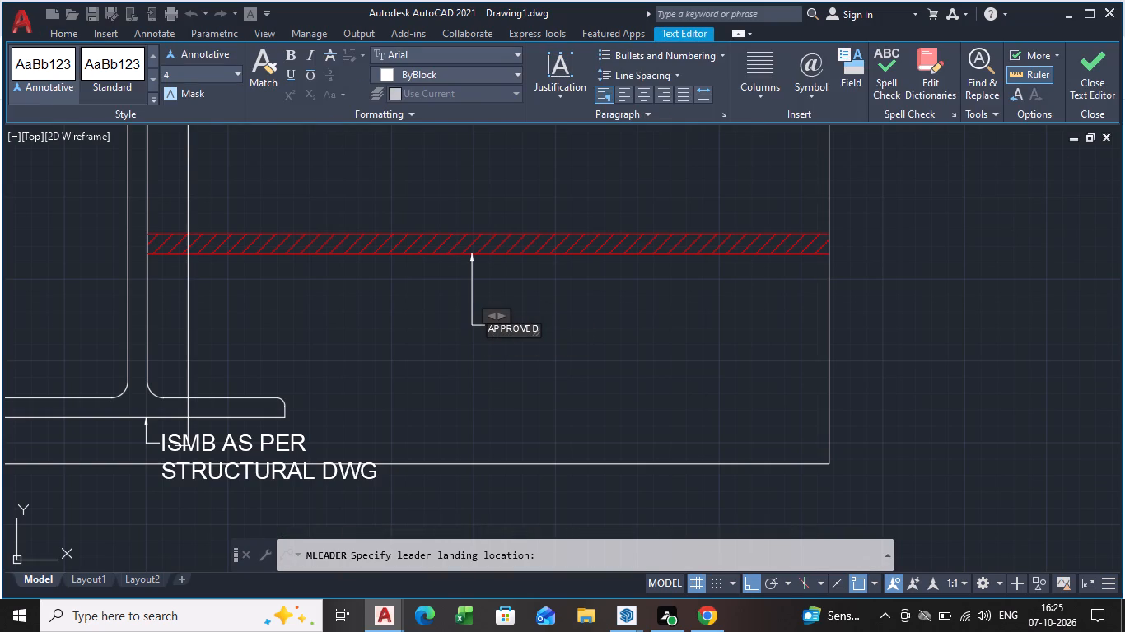
text(HPL SHEET)
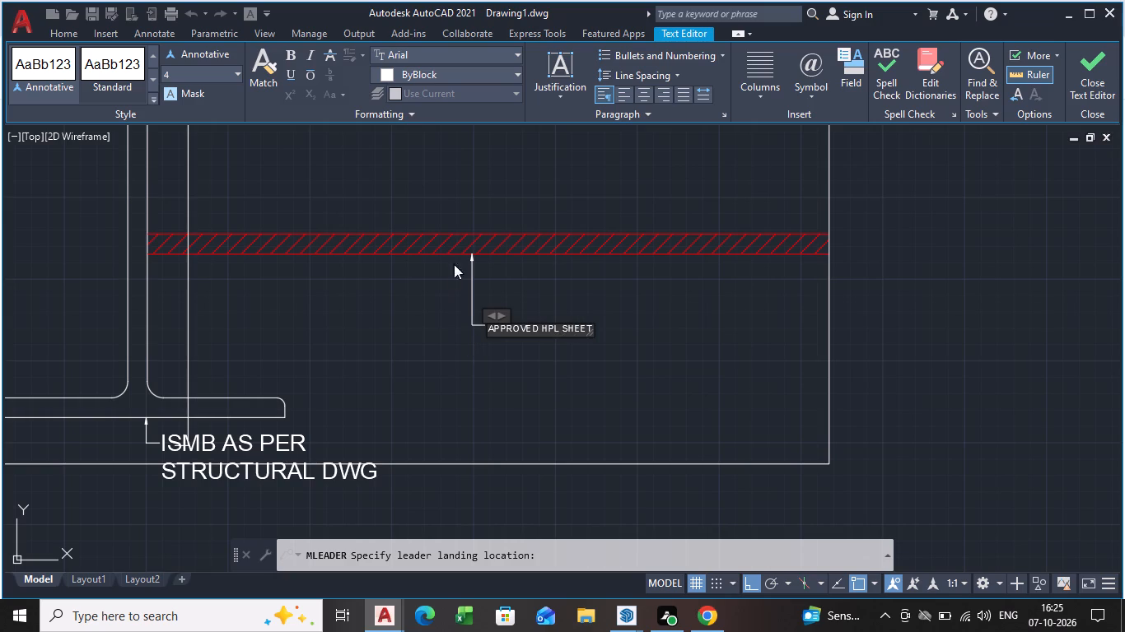
click(203, 71)
key(BackSpace)
text(10)
click(1092, 58)
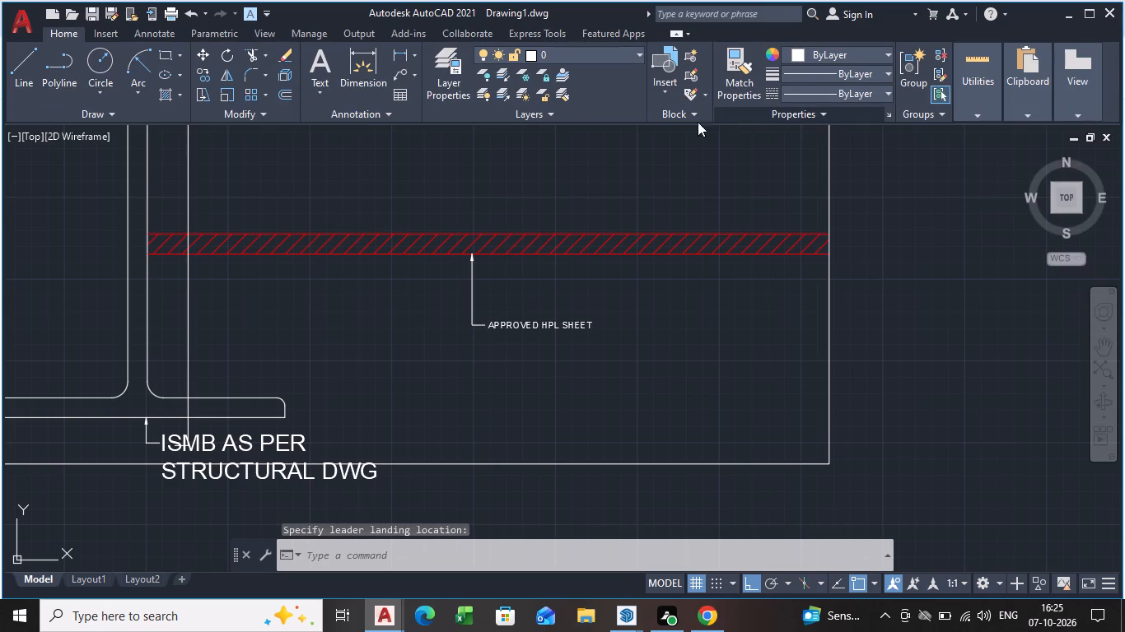
Match the APPROVED HPL SHEET note's properties to those of the ISMB beam note.
click(702, 68)
click(734, 63)
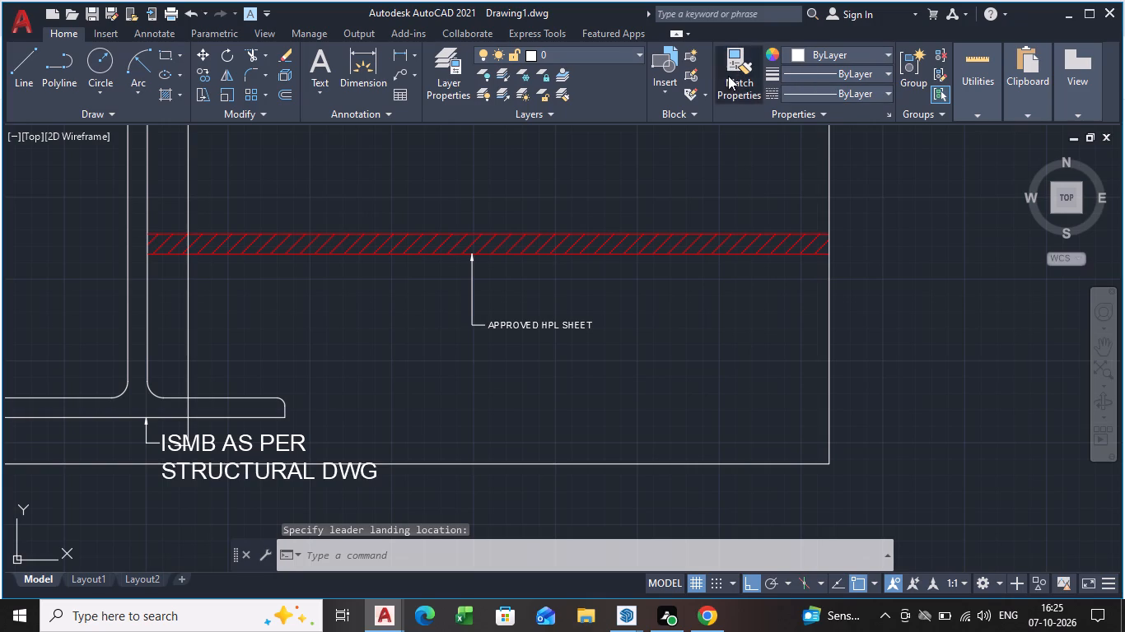
click(233, 434)
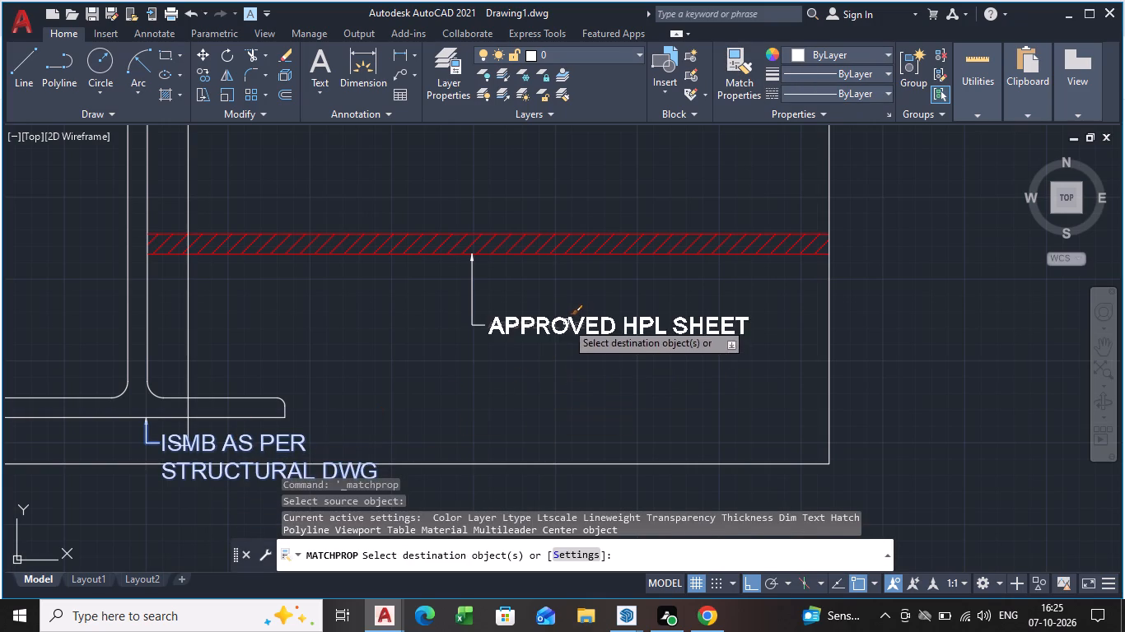
click(564, 322)
key(Escape)
Add multiline text reading DECK SLAB inside the concrete slab, between two of the shear studs.
scroll(355, 393, down, 2)
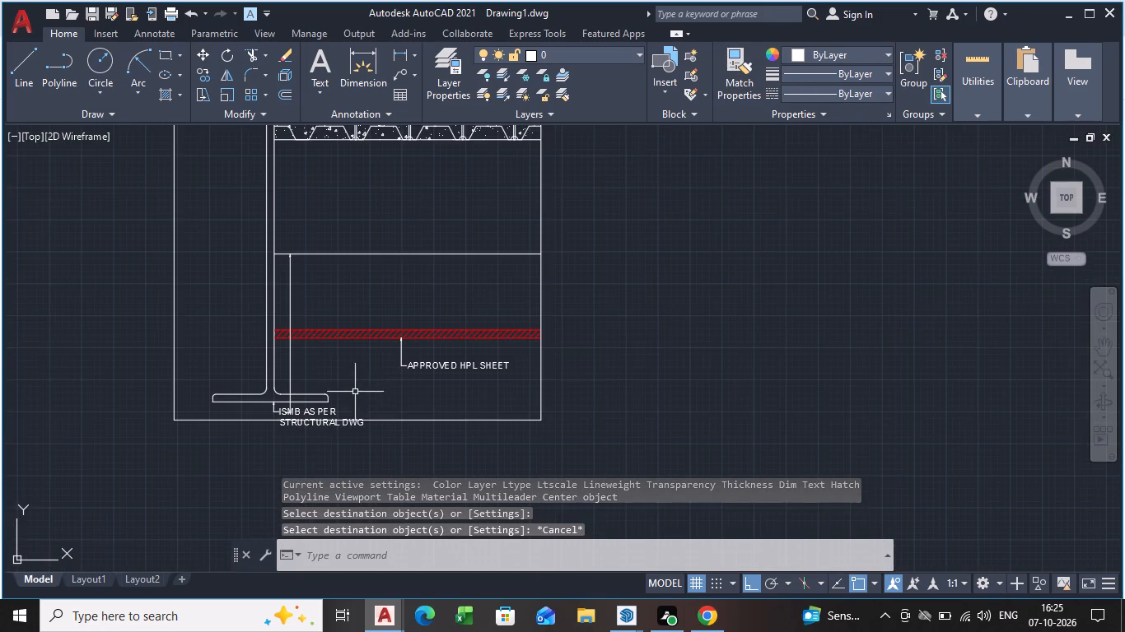
middle_drag(368, 424, 355, 468)
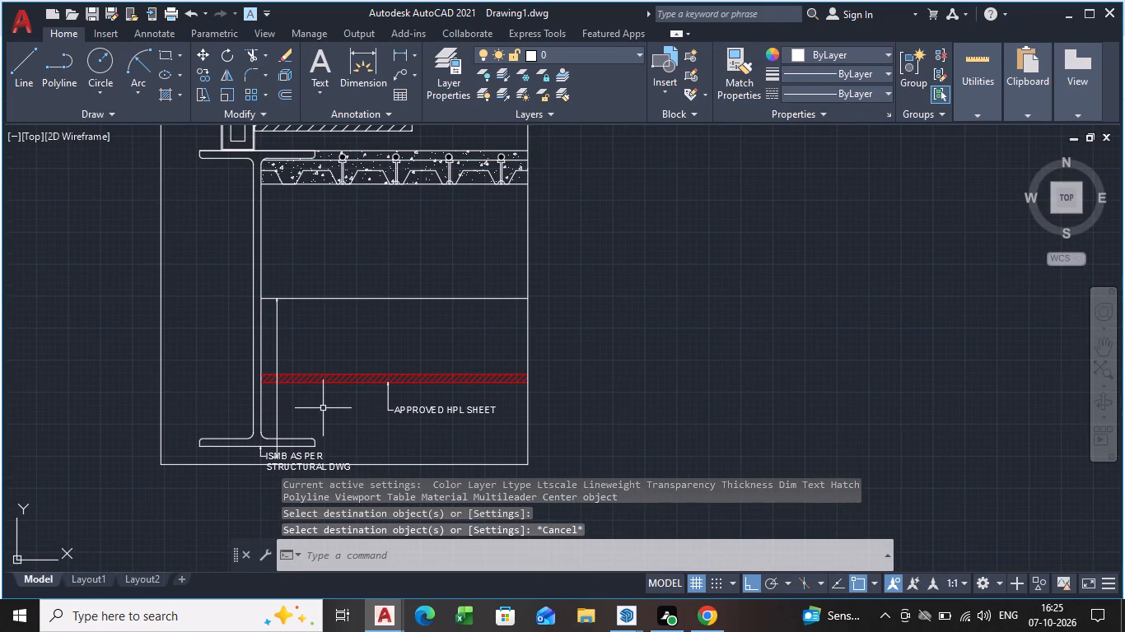
scroll(403, 178, up, 4)
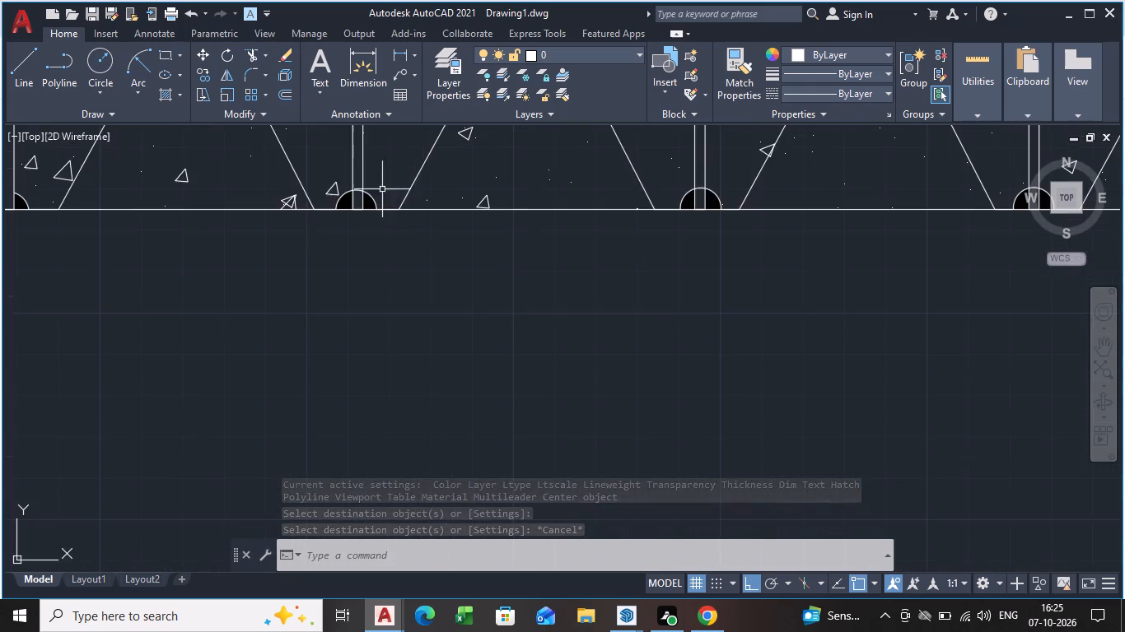
middle_drag(345, 270, 513, 369)
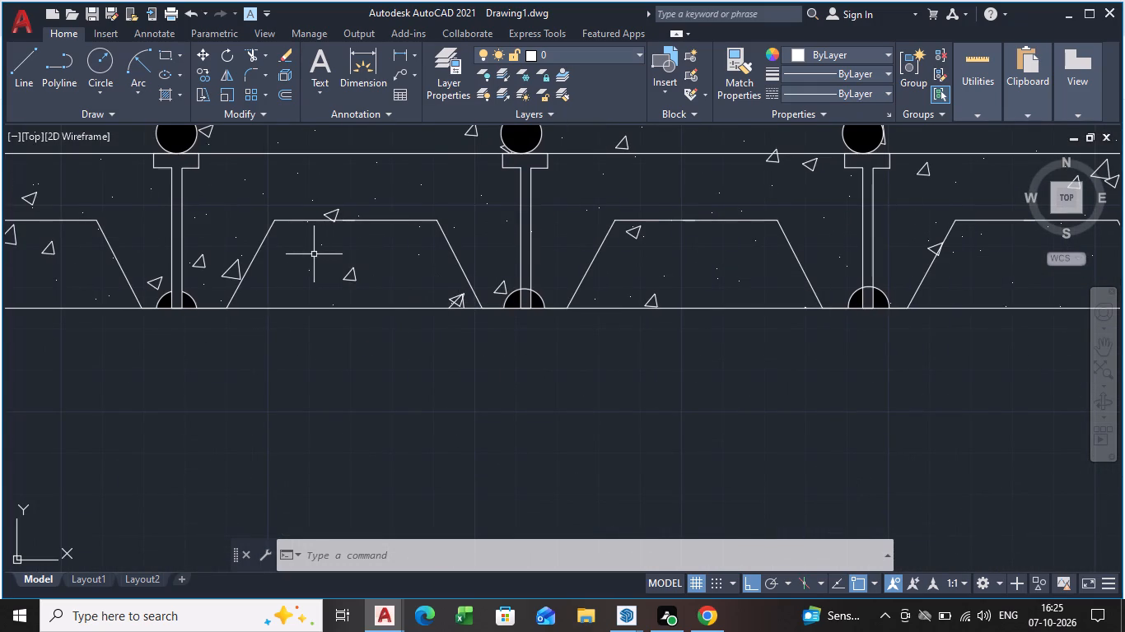
click(332, 81)
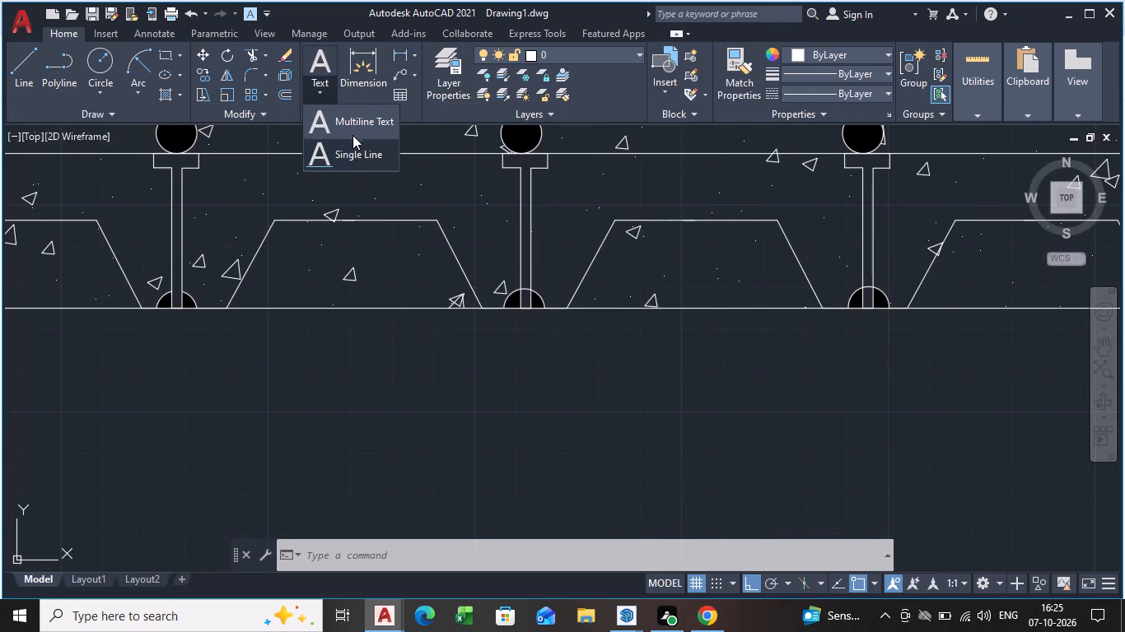
click(352, 128)
click(350, 183)
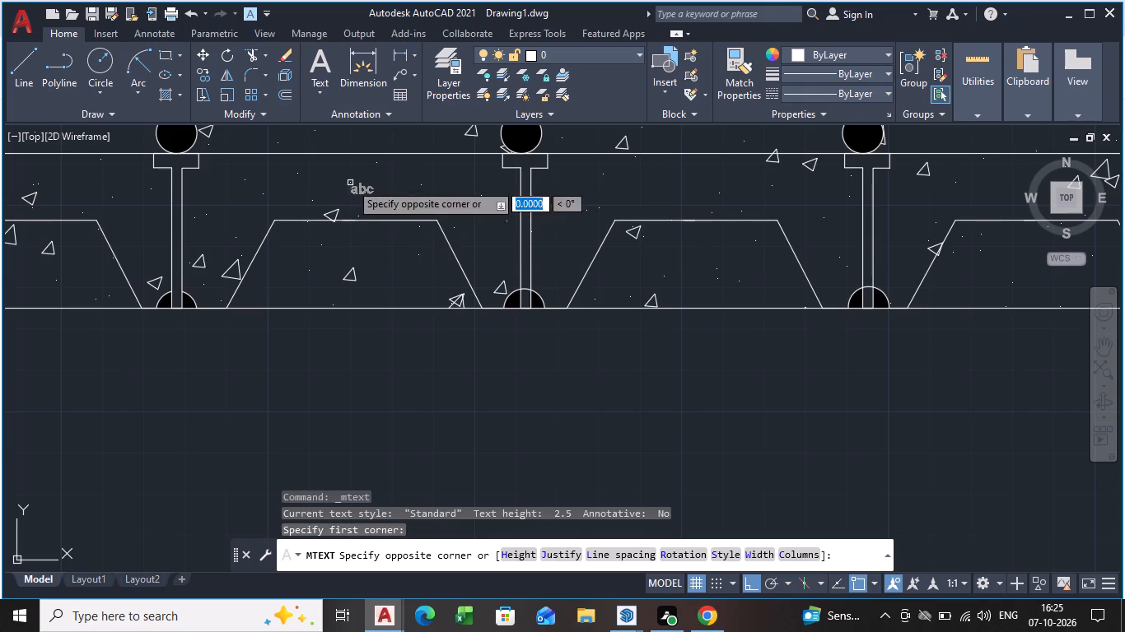
click(471, 220)
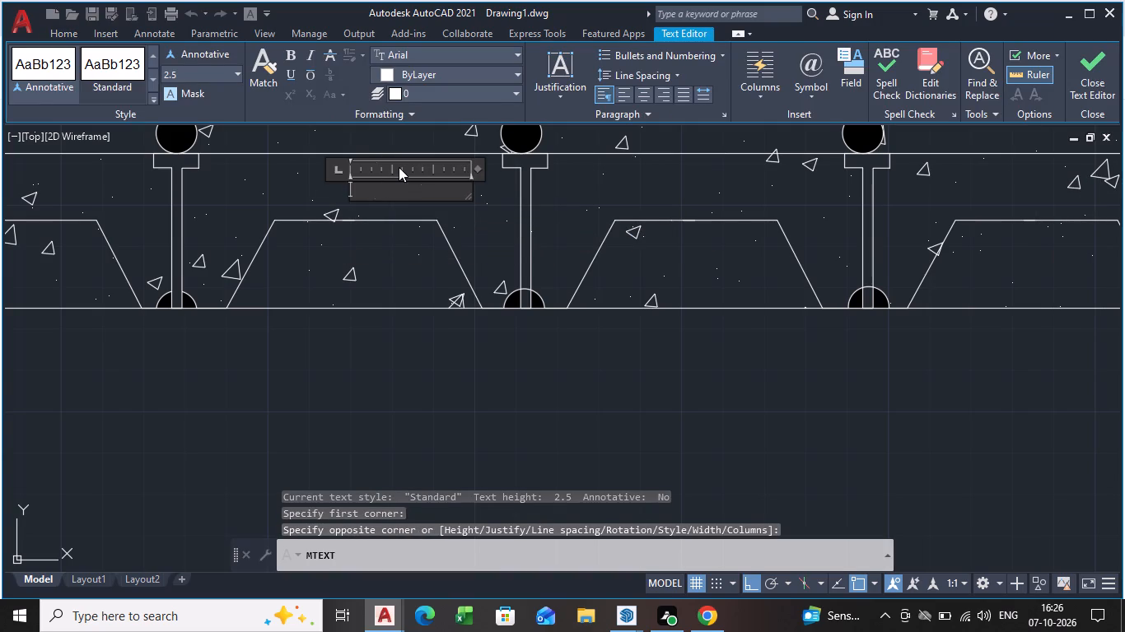
text(DECK SLAN)
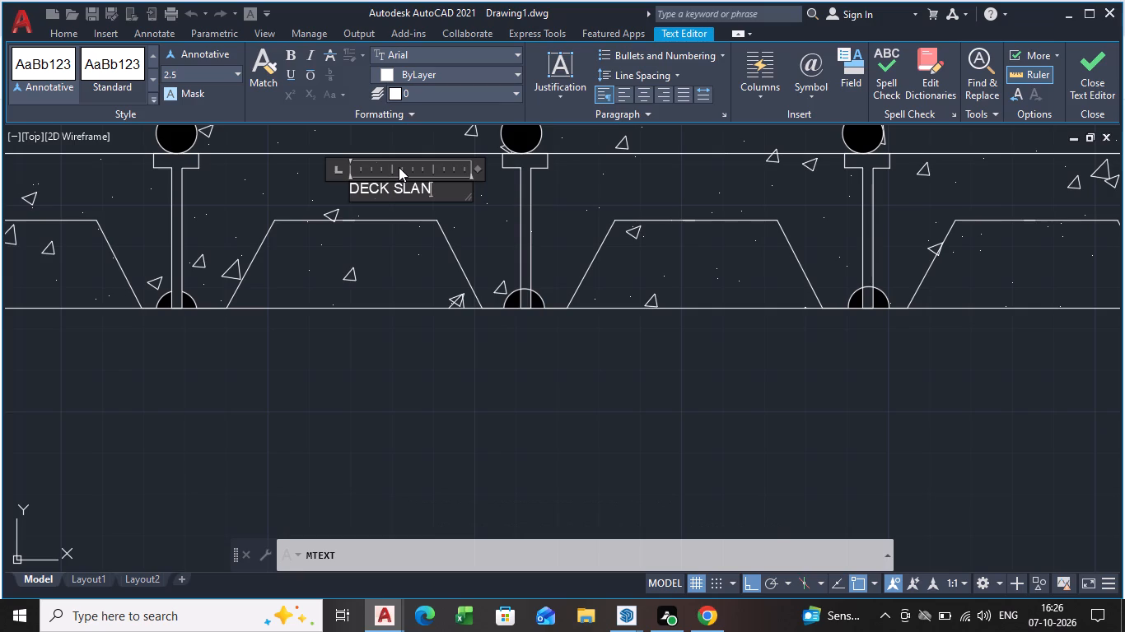
key(BackSpace)
key(b)
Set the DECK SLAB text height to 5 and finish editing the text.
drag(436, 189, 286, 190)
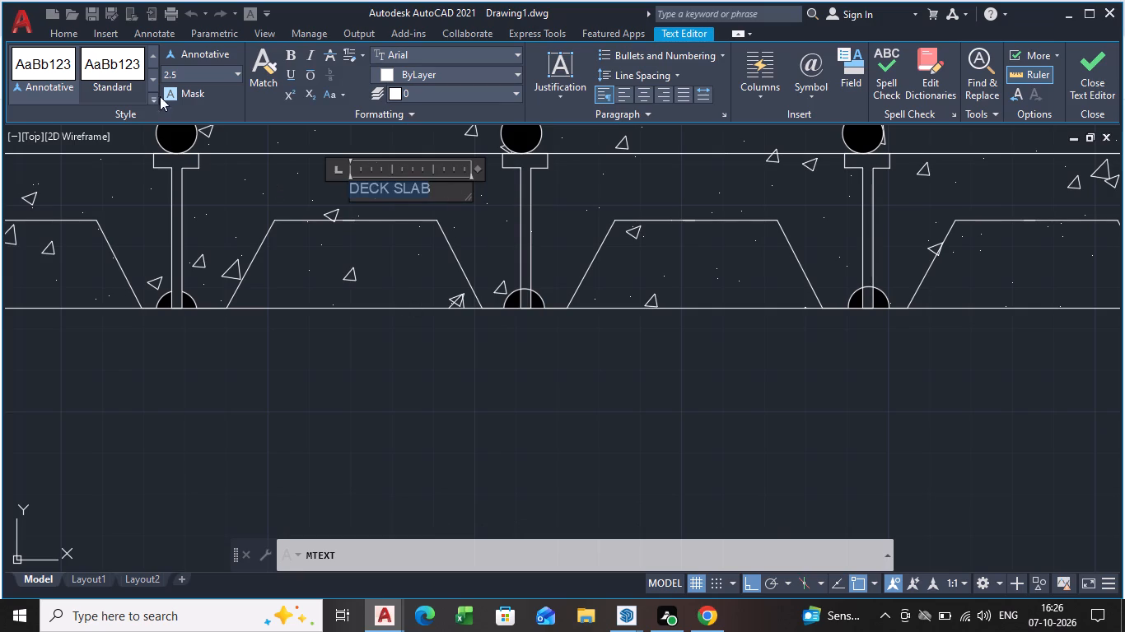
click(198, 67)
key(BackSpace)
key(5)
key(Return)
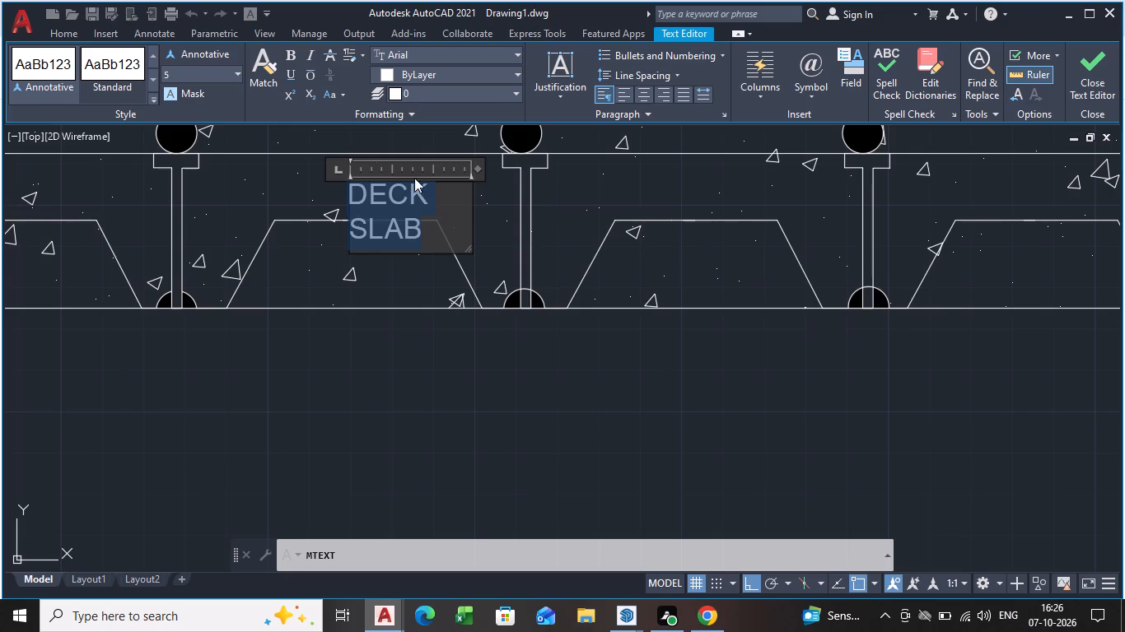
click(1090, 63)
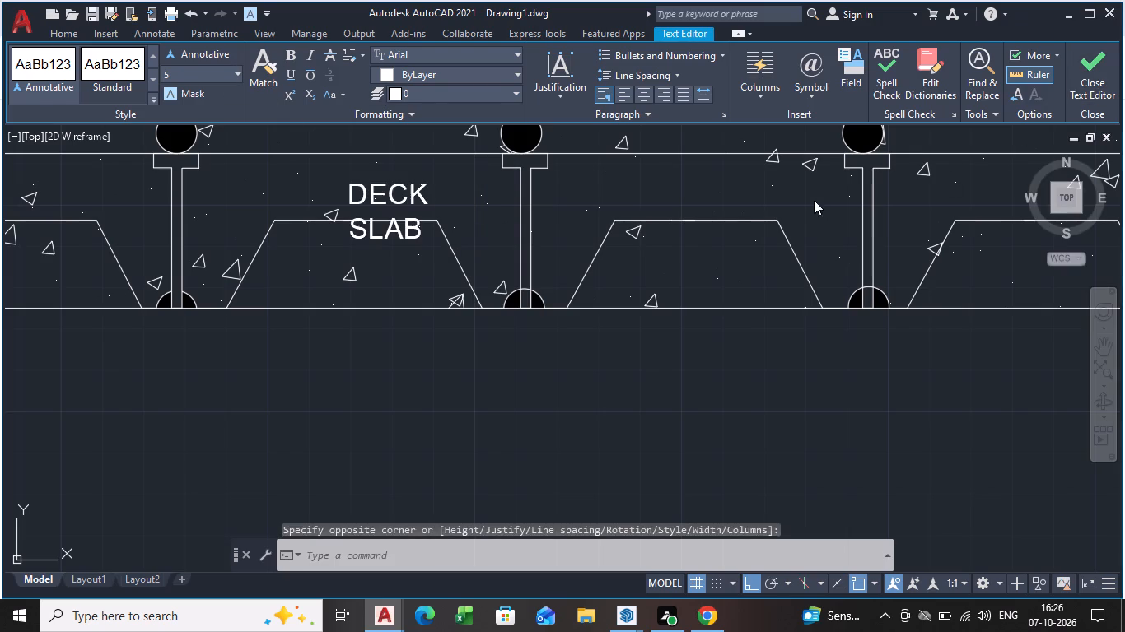
Widen the DECK SLAB text frame so the label fits on a single line.
click(359, 192)
click(398, 193)
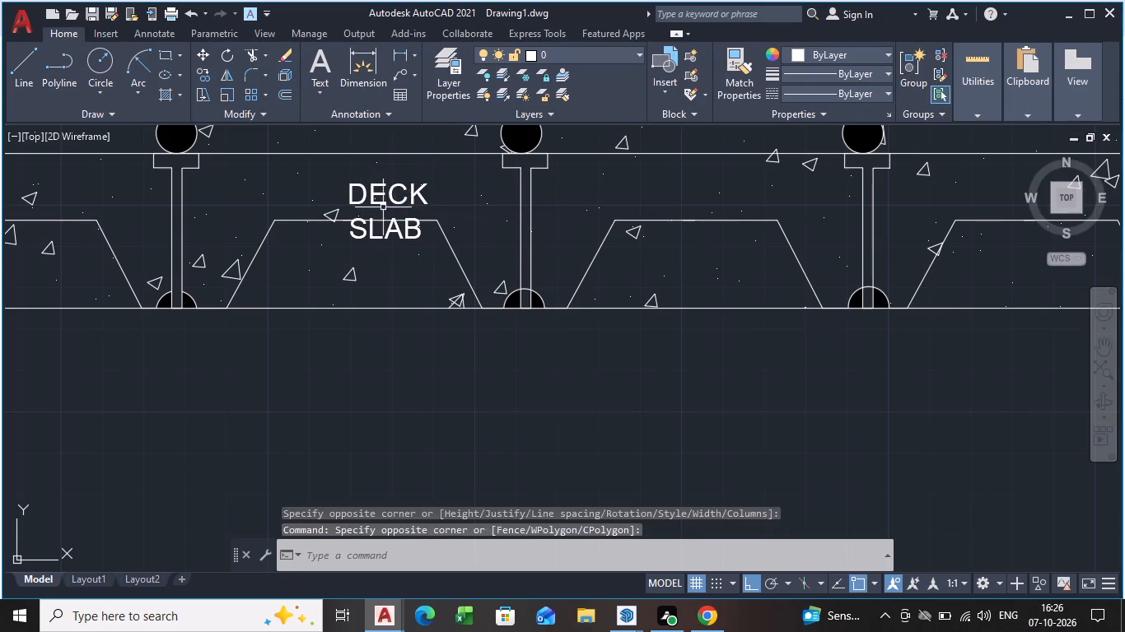
click(379, 209)
click(359, 195)
click(378, 193)
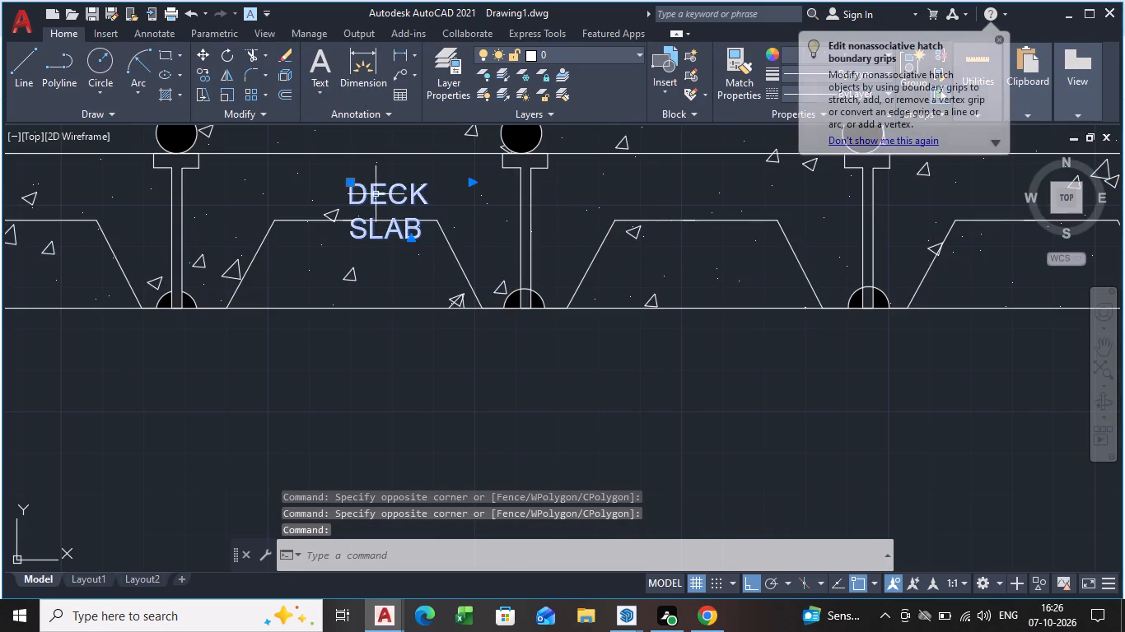
click(475, 184)
click(702, 167)
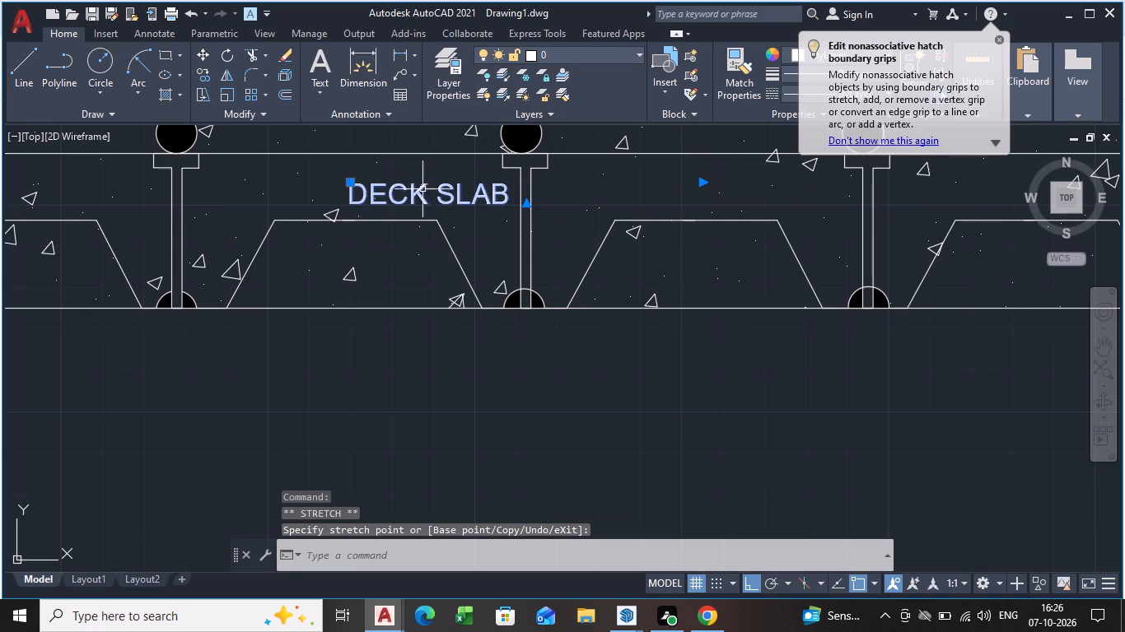
Reopen the DECK SLAB text, set its height to 7, and finish editing.
triple_click(437, 191)
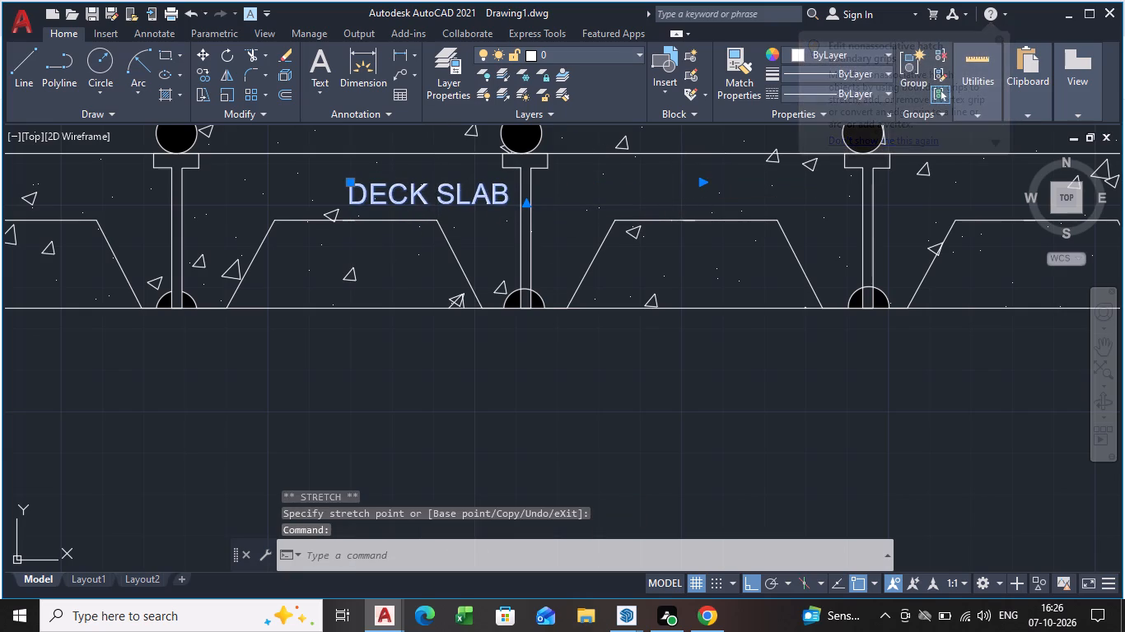
drag(530, 189, 346, 193)
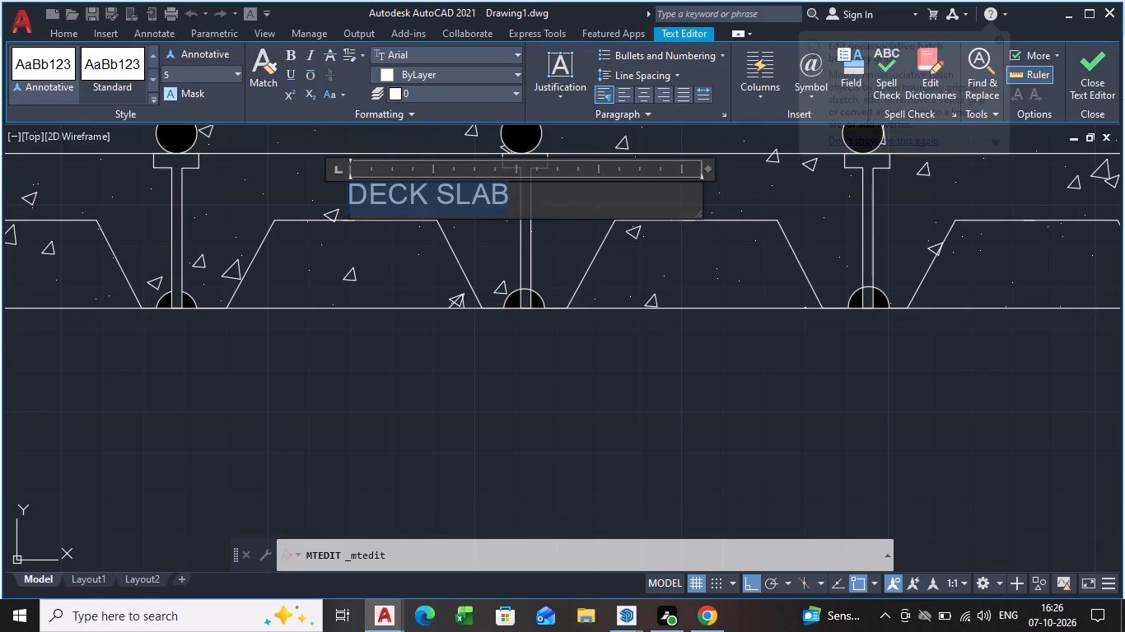
click(179, 69)
key(BackSpace)
key(7)
key(Return)
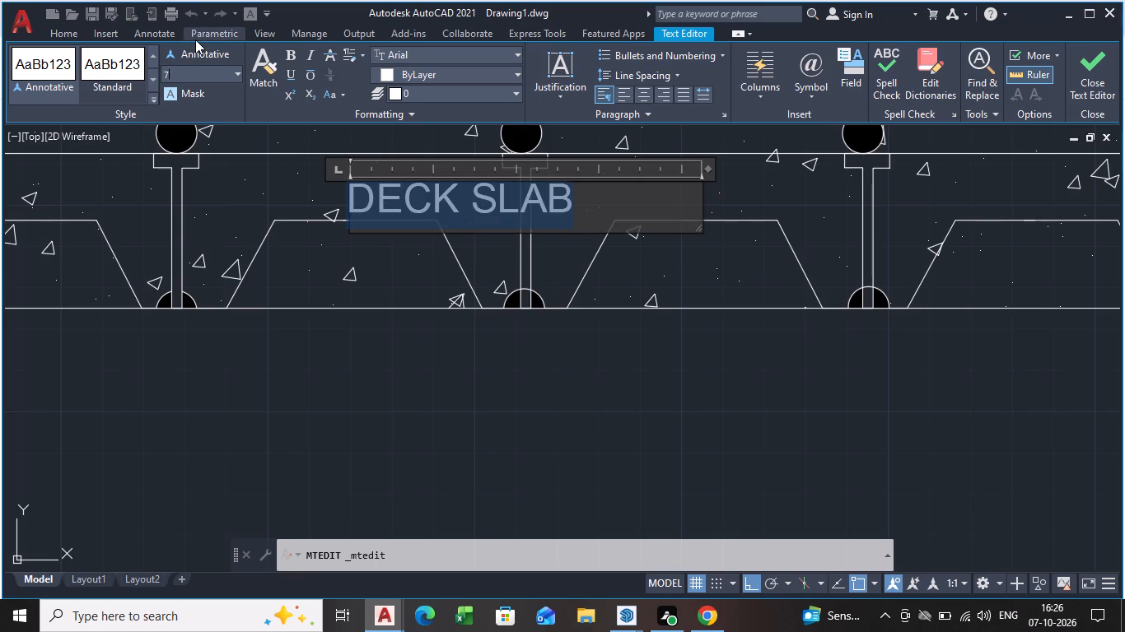
click(1096, 53)
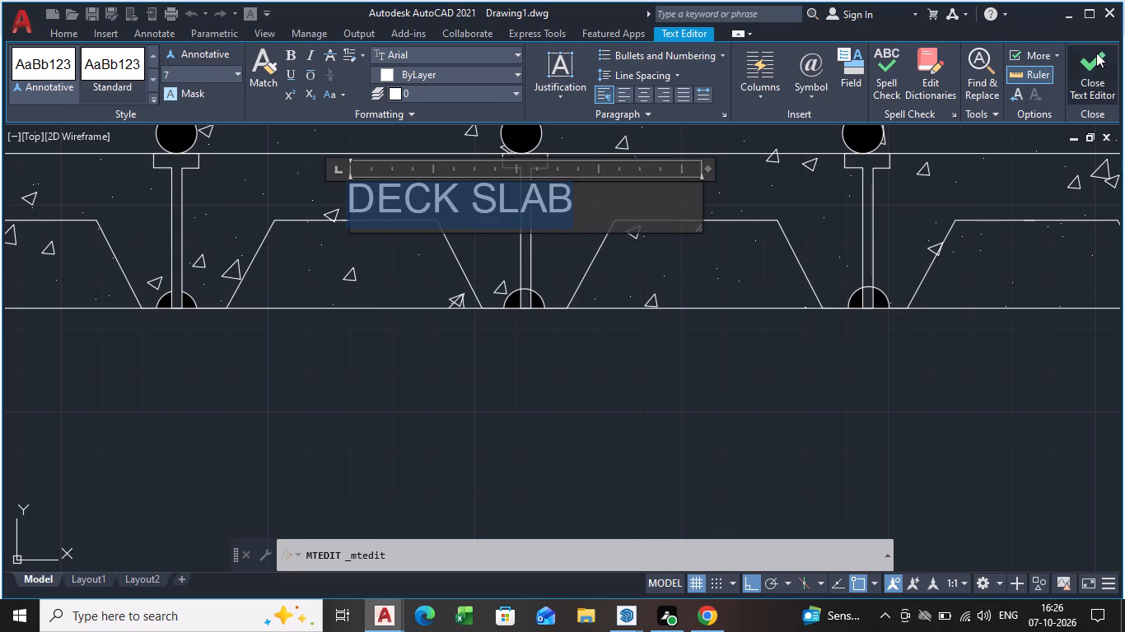
Make the DECK SLAB text bold, set its height to 10, and finish editing.
scroll(569, 420, down, 7)
middle_drag(563, 467, 372, 378)
scroll(358, 327, up, 5)
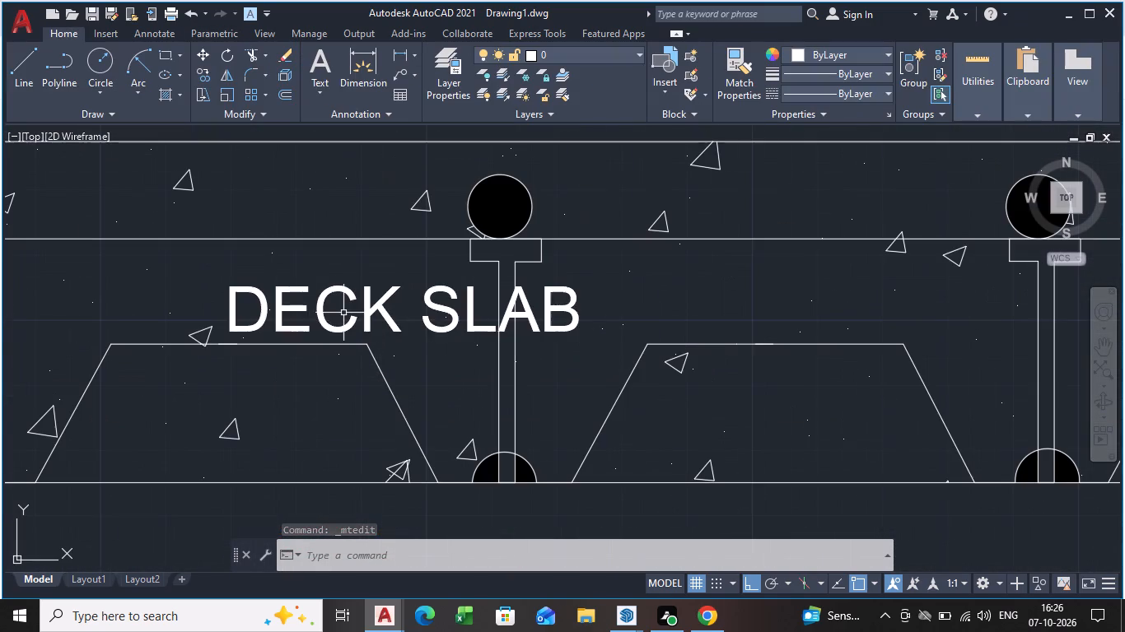
click(321, 316)
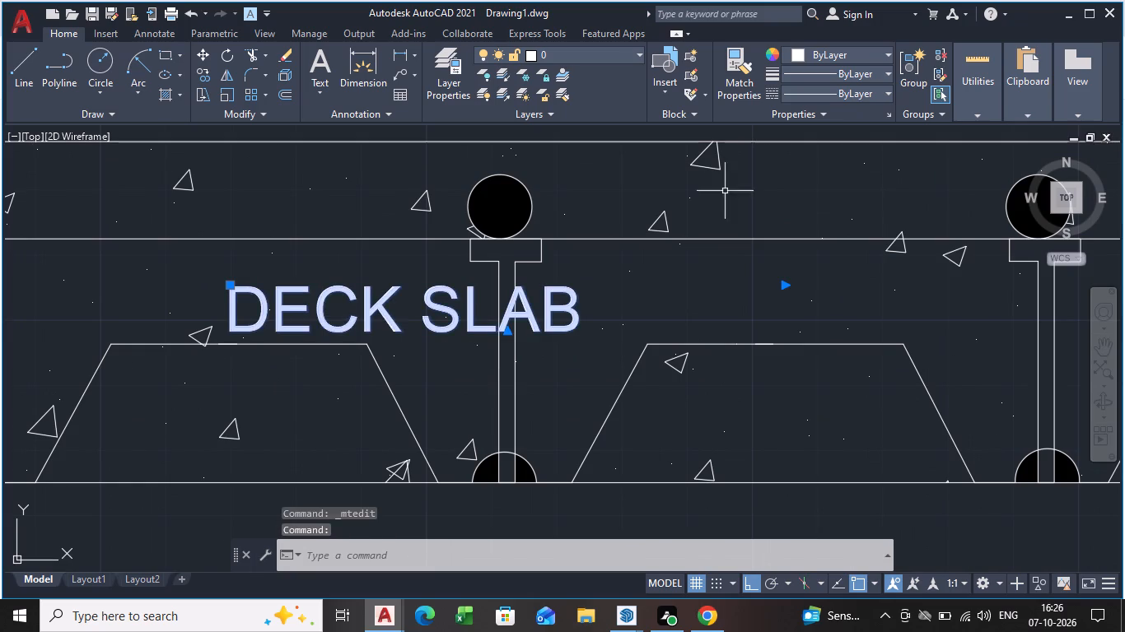
double_click(366, 309)
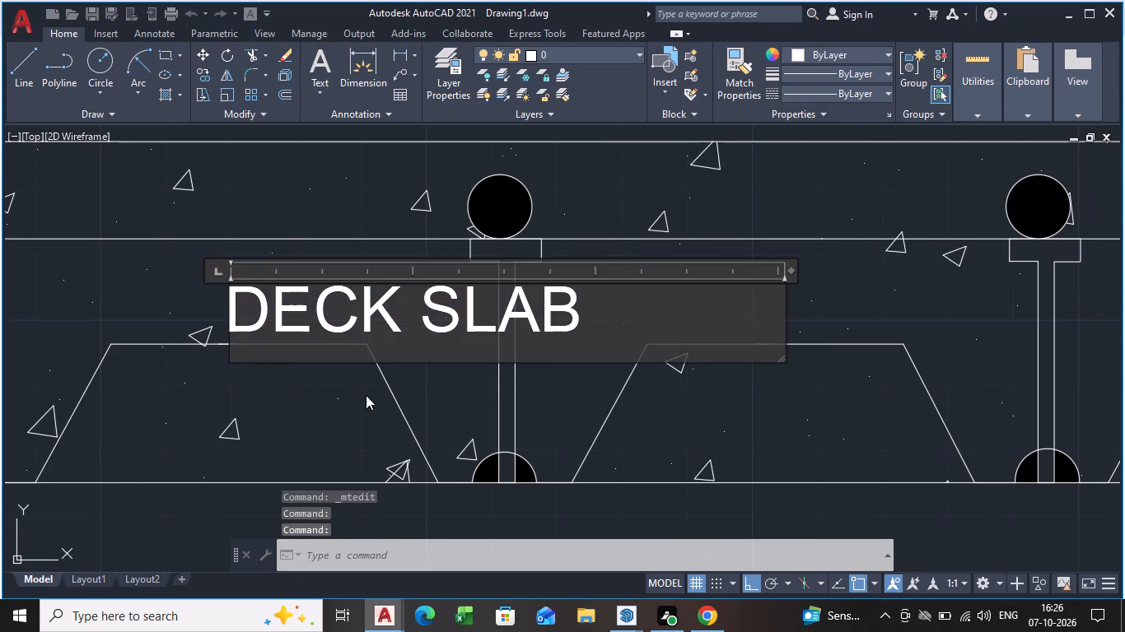
drag(594, 305, 113, 245)
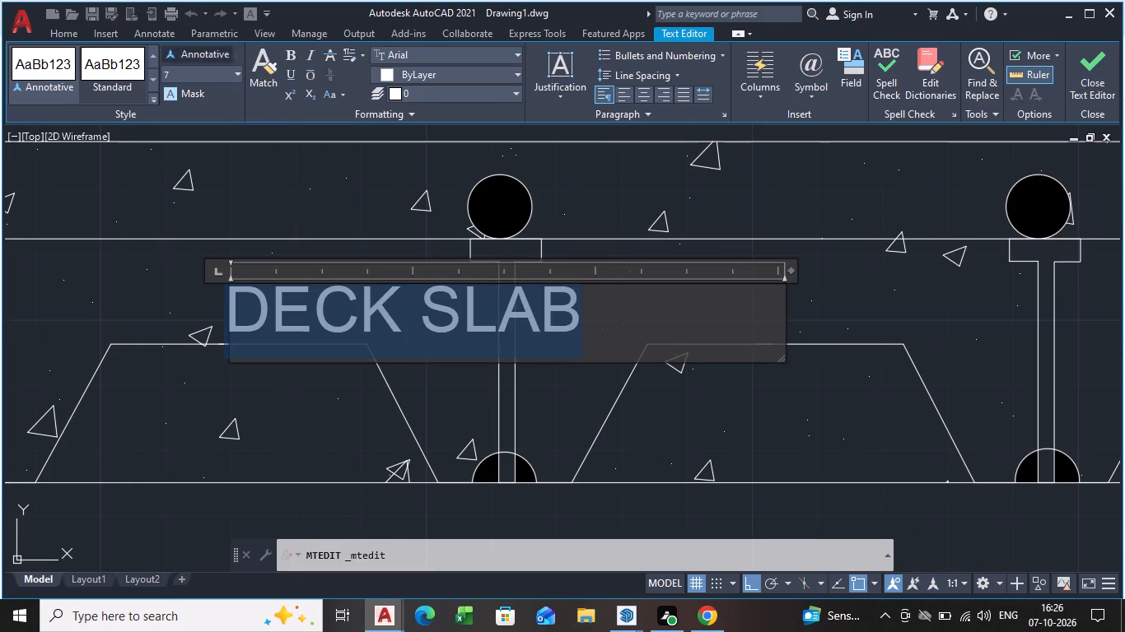
click(512, 92)
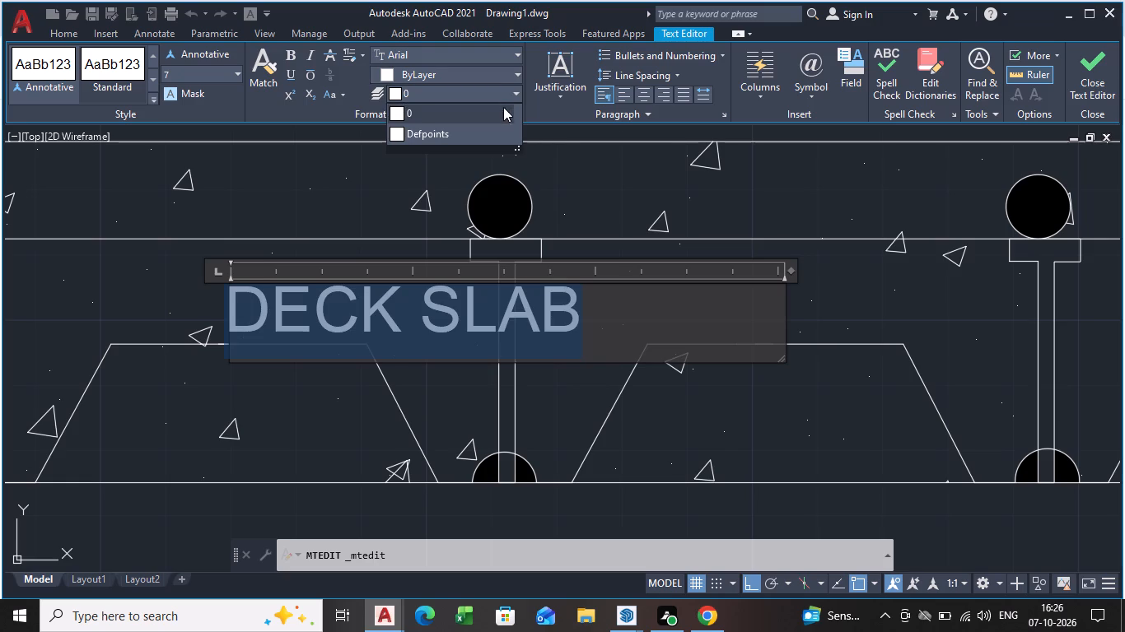
click(502, 94)
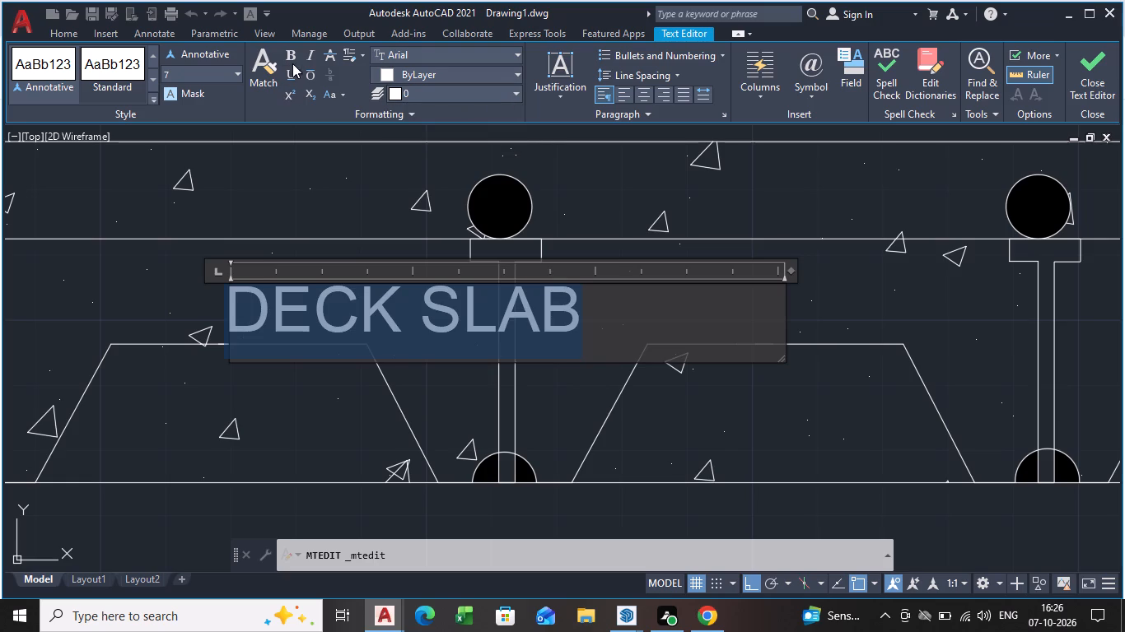
click(290, 59)
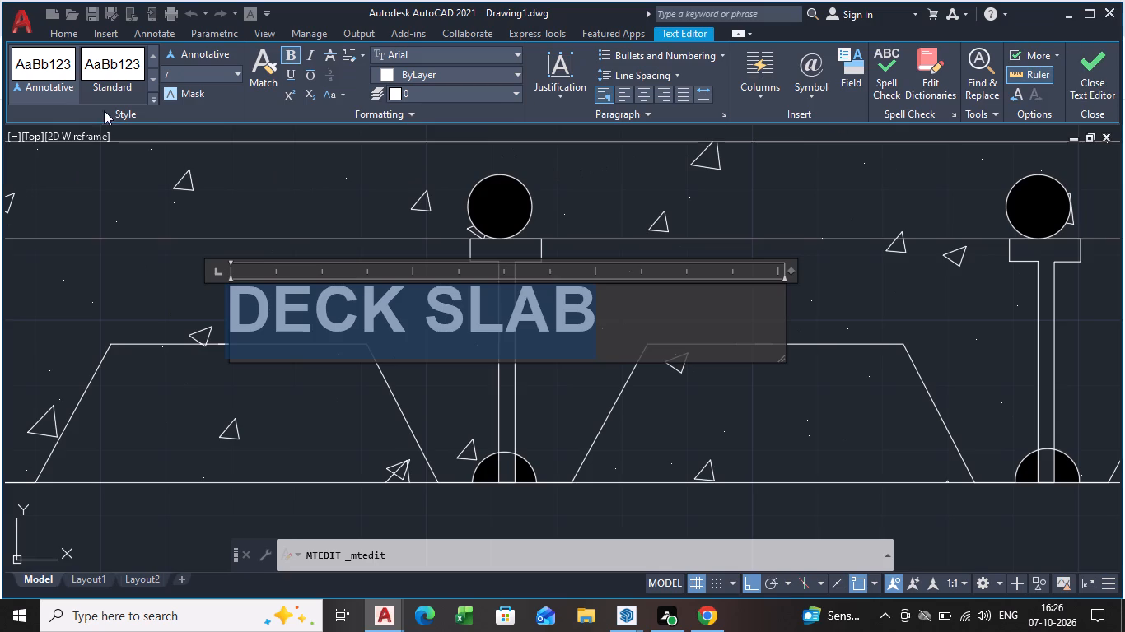
click(240, 67)
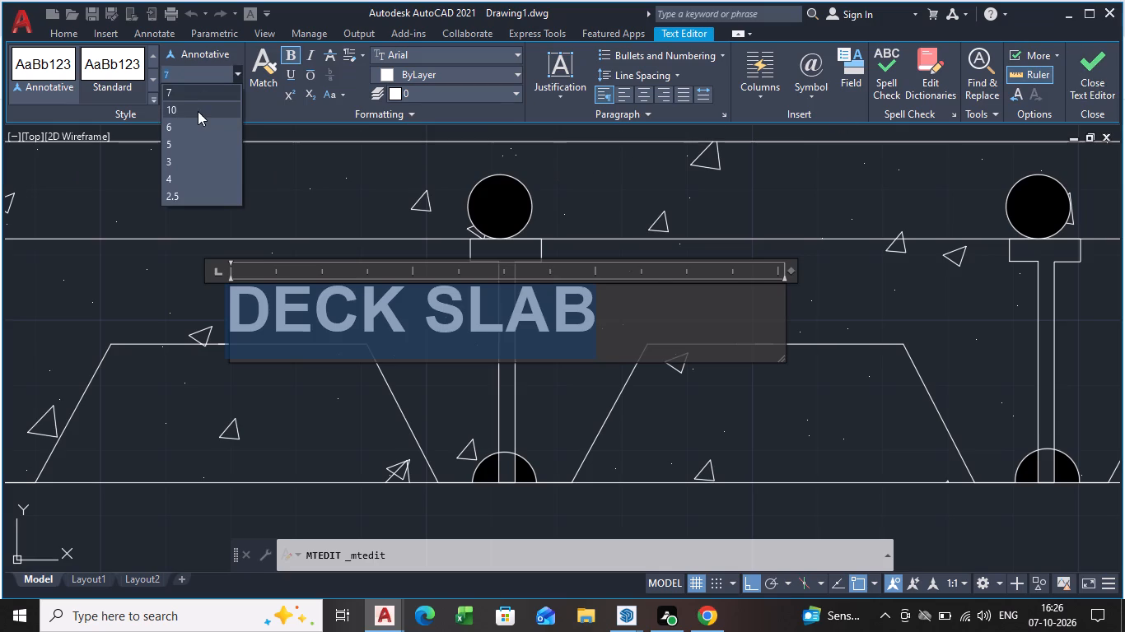
click(196, 105)
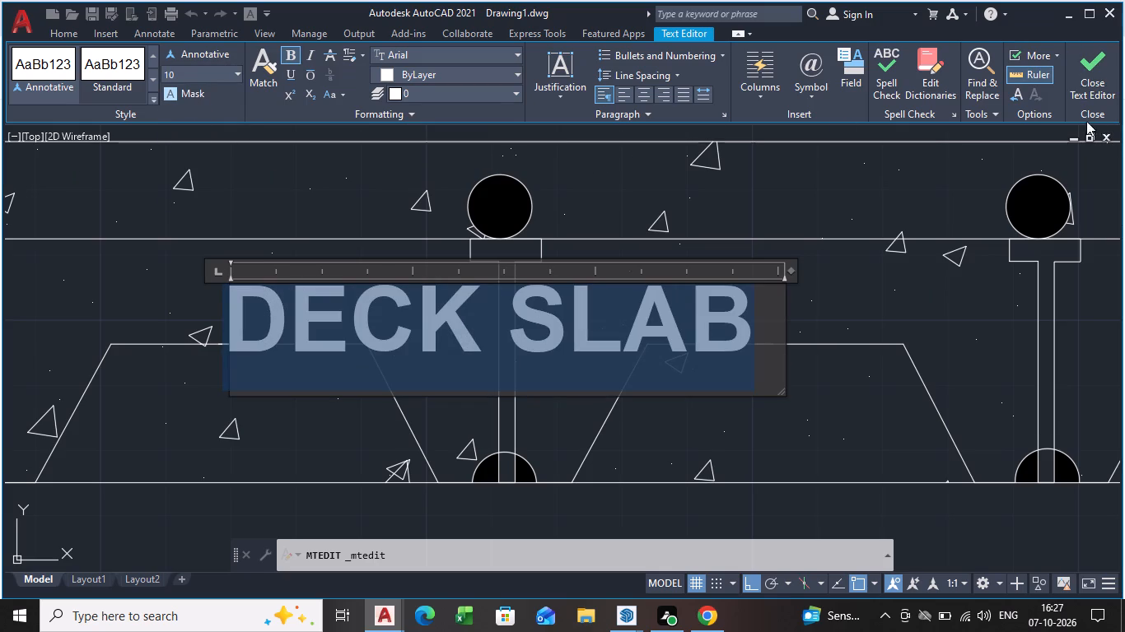
click(1085, 83)
Move the DECK SLAB text with ortho off into the lower part of the slab, between the second and third shear studs.
scroll(656, 342, down, 3)
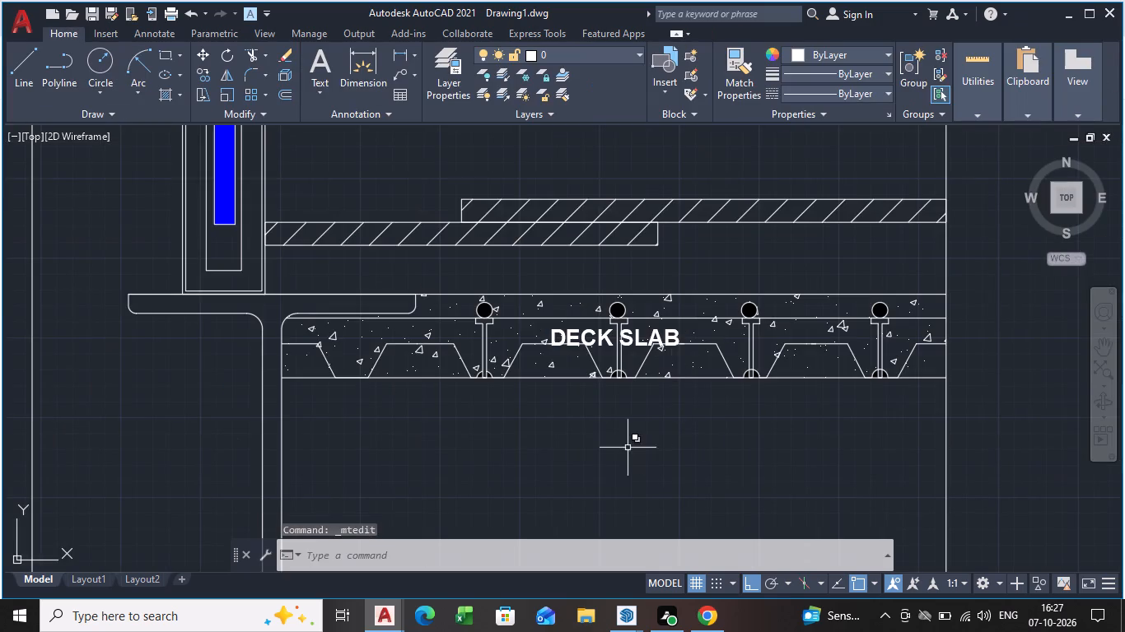
scroll(628, 448, down, 3)
middle_drag(612, 416, 502, 305)
scroll(478, 300, up, 1)
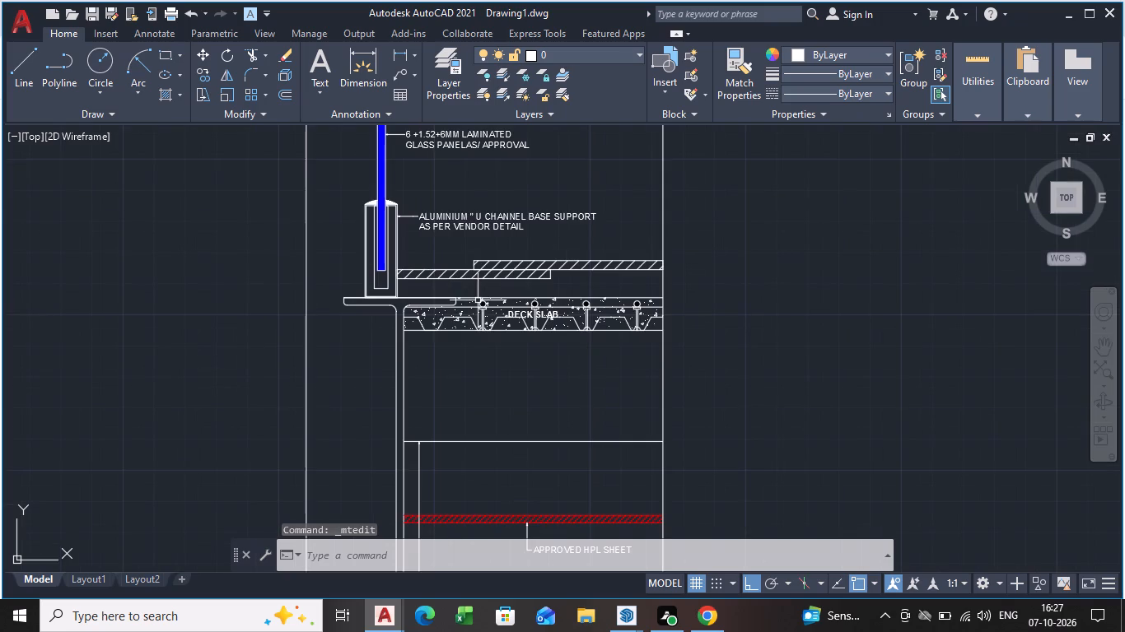
scroll(492, 345, up, 2)
middle_drag(497, 346, 246, 386)
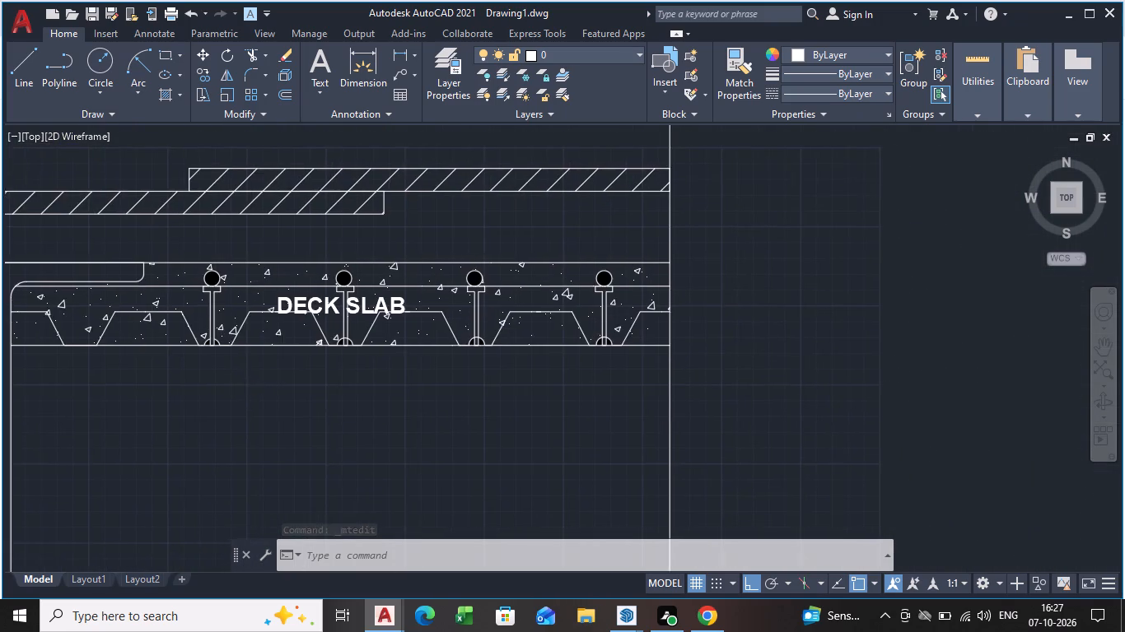
scroll(287, 328, up, 2)
click(288, 282)
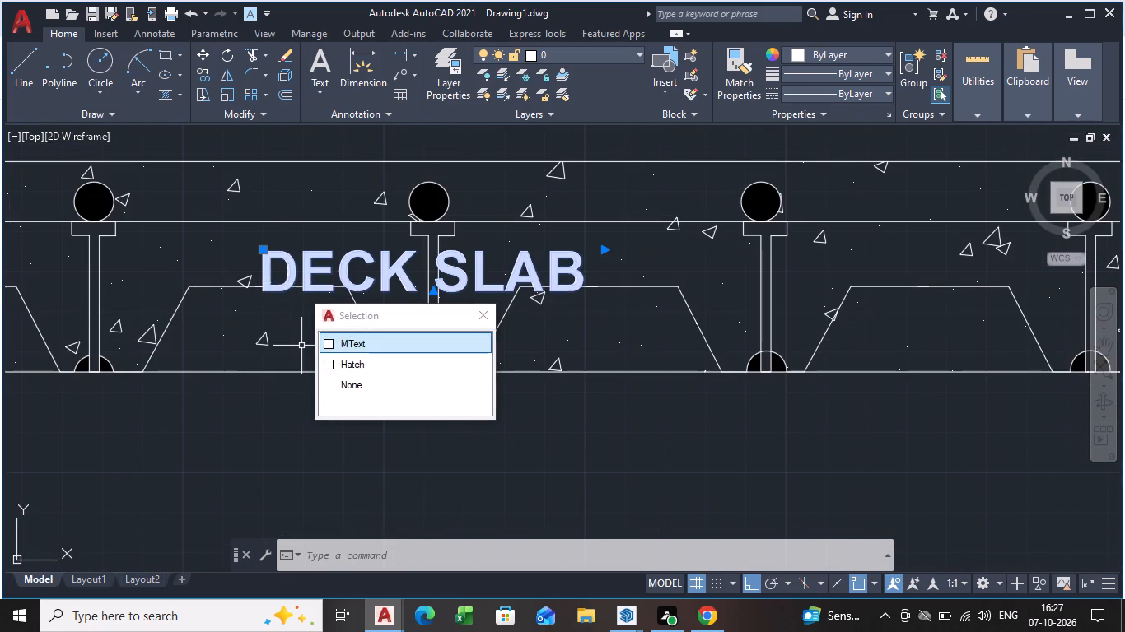
click(366, 343)
key(m)
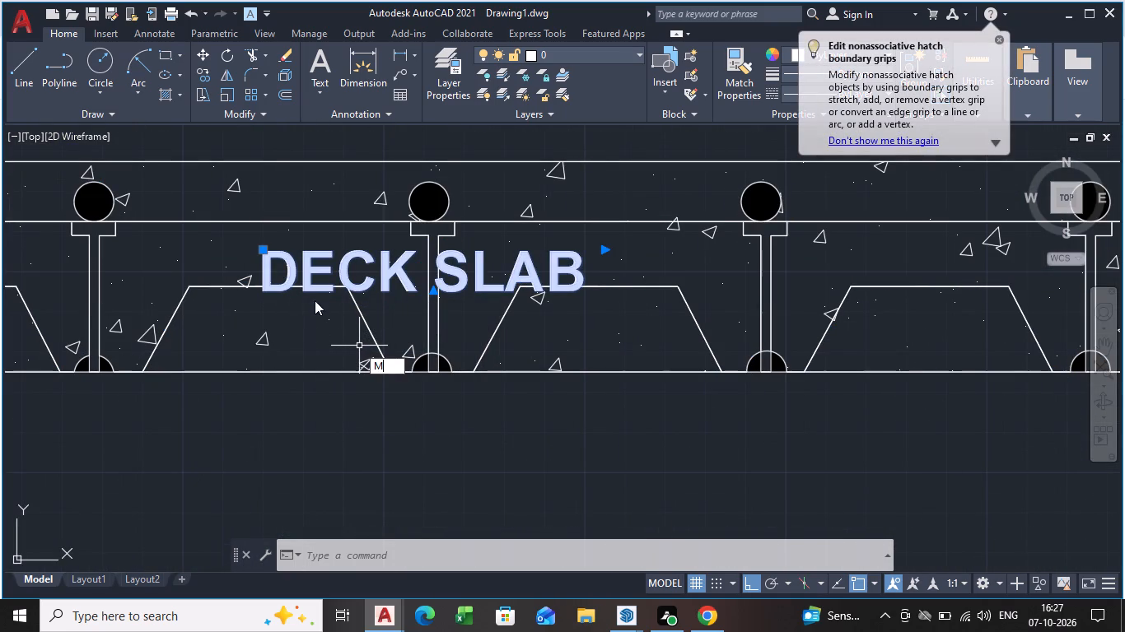
key(Return)
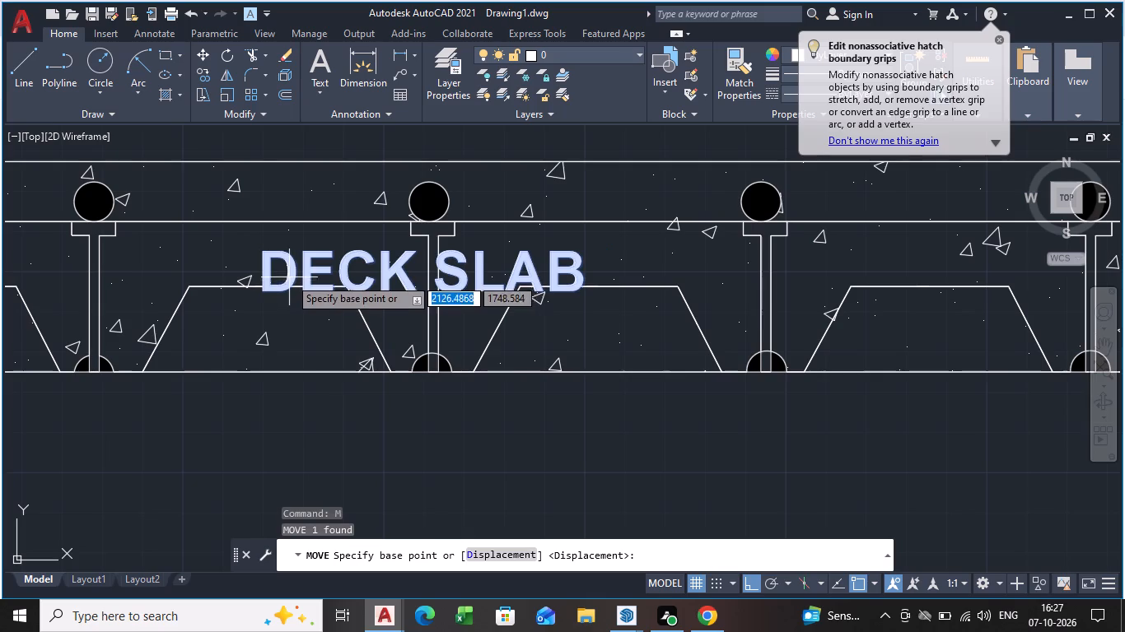
click(291, 271)
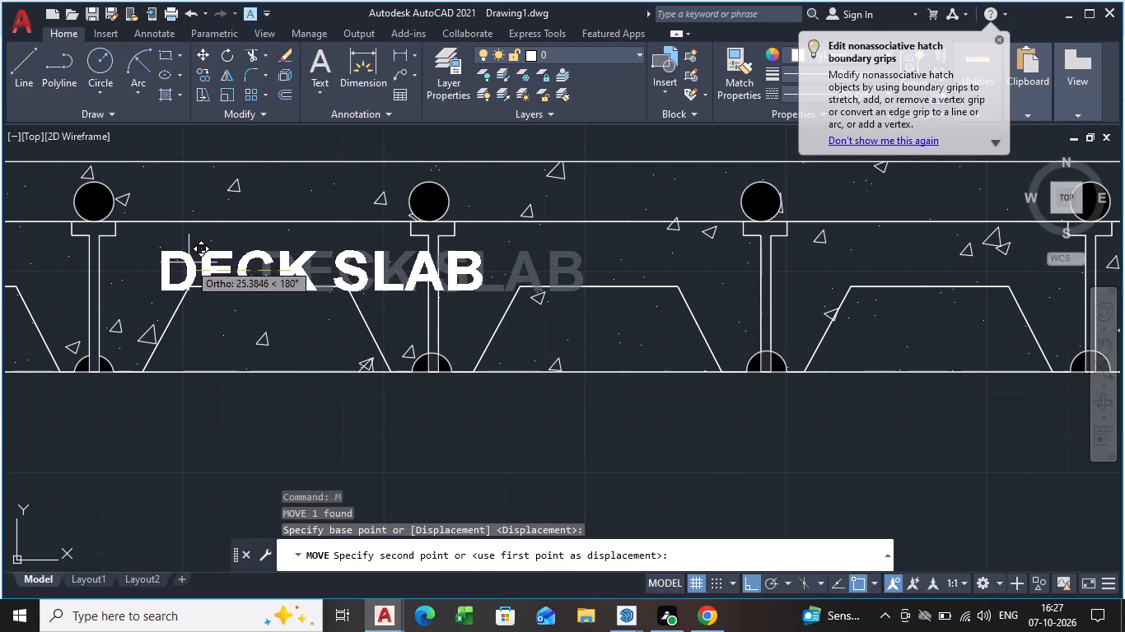
key(ctrl+F8)
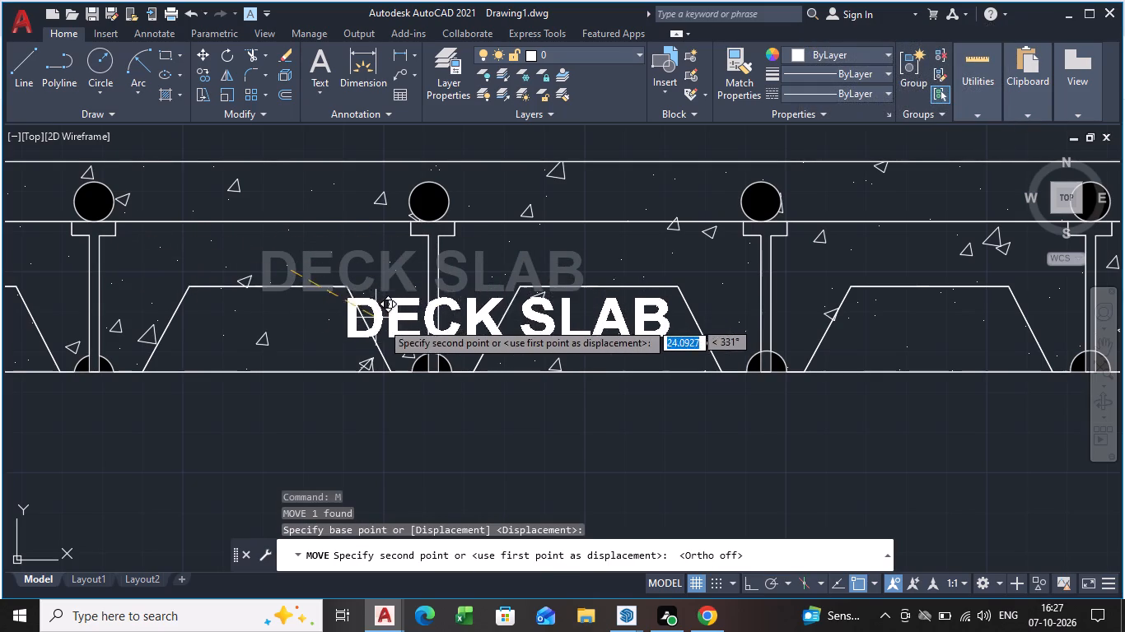
click(469, 319)
key(Escape)
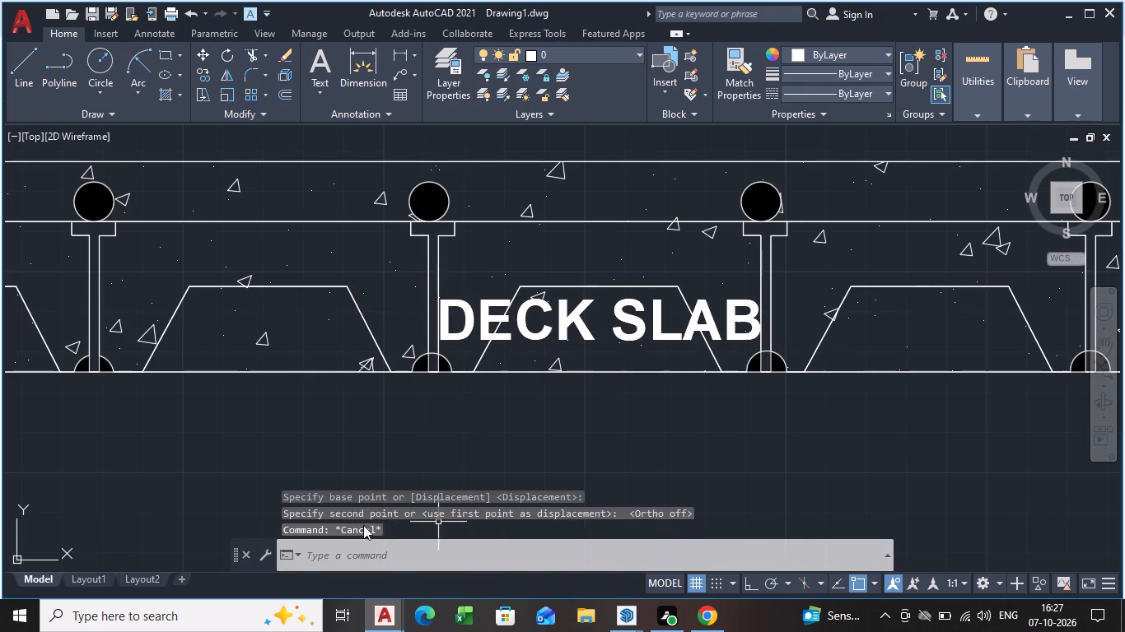
Match the DECK SLAB text's properties to the red hatch of the HPL sheet.
scroll(362, 523, down, 8)
scroll(372, 356, down, 3)
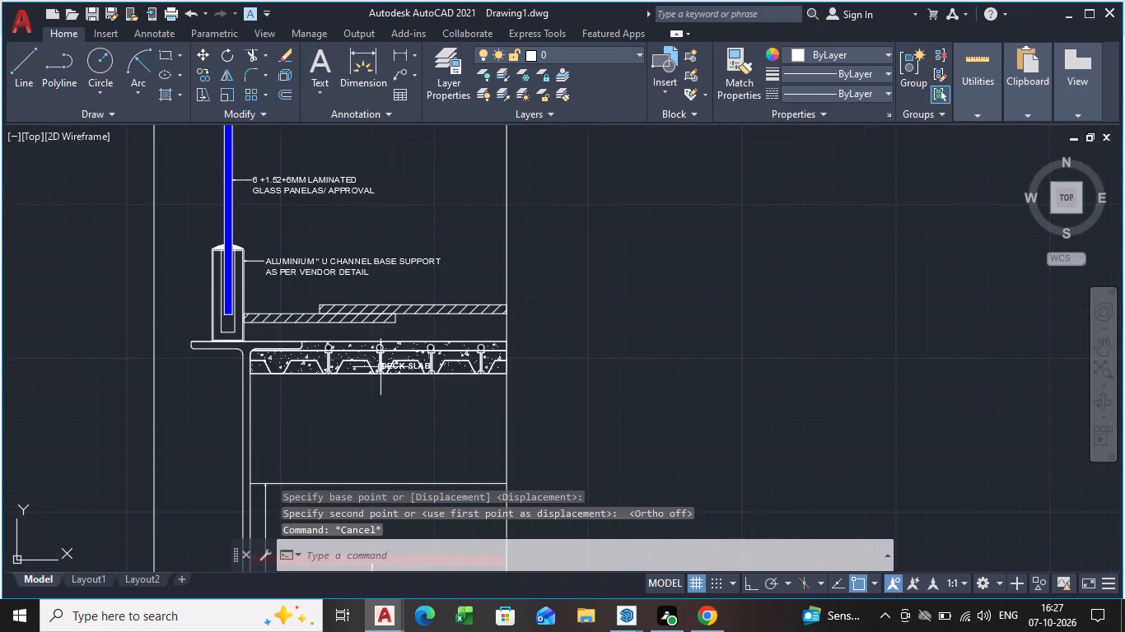
scroll(379, 462, up, 2)
middle_drag(382, 420, 408, 362)
scroll(370, 374, down, 2)
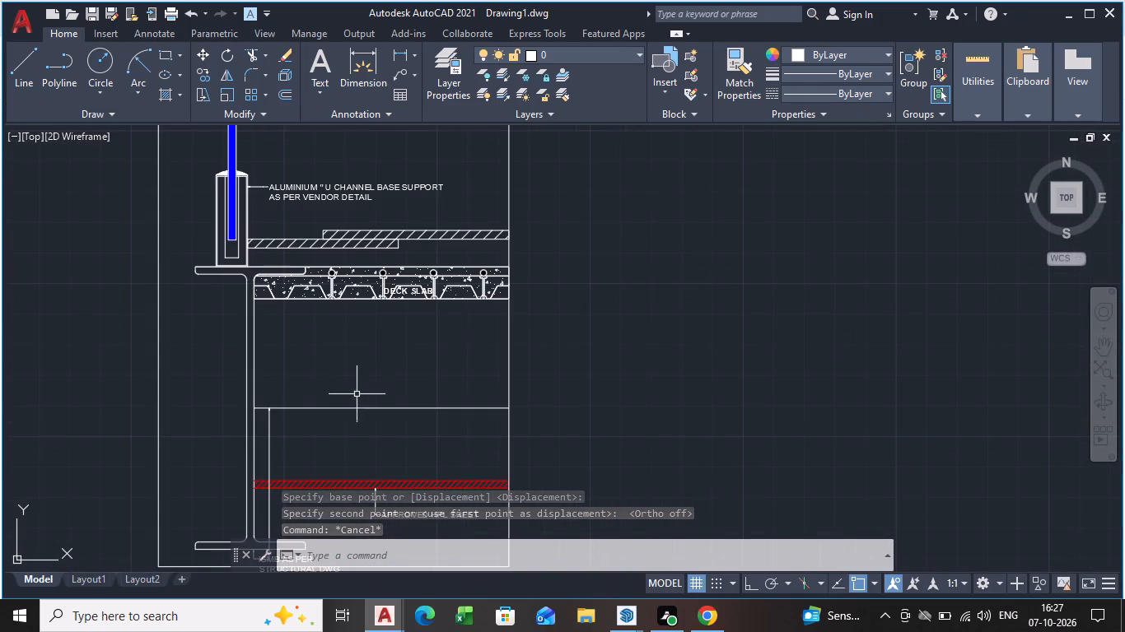
scroll(463, 292, up, 4)
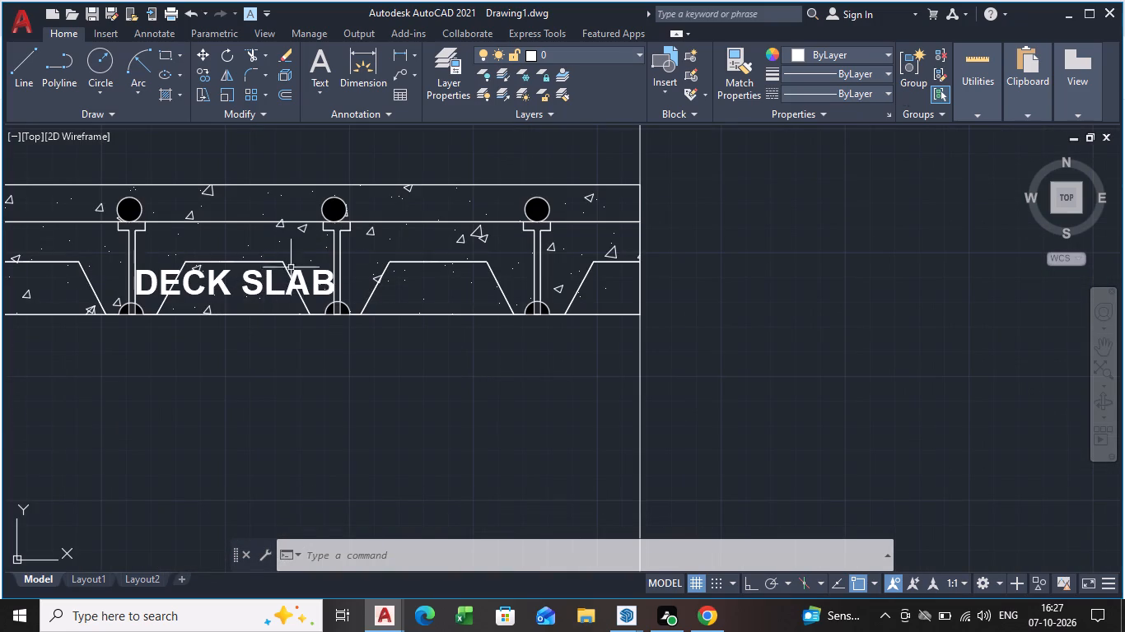
click(730, 81)
scroll(349, 359, down, 2)
middle_drag(351, 360, 351, 282)
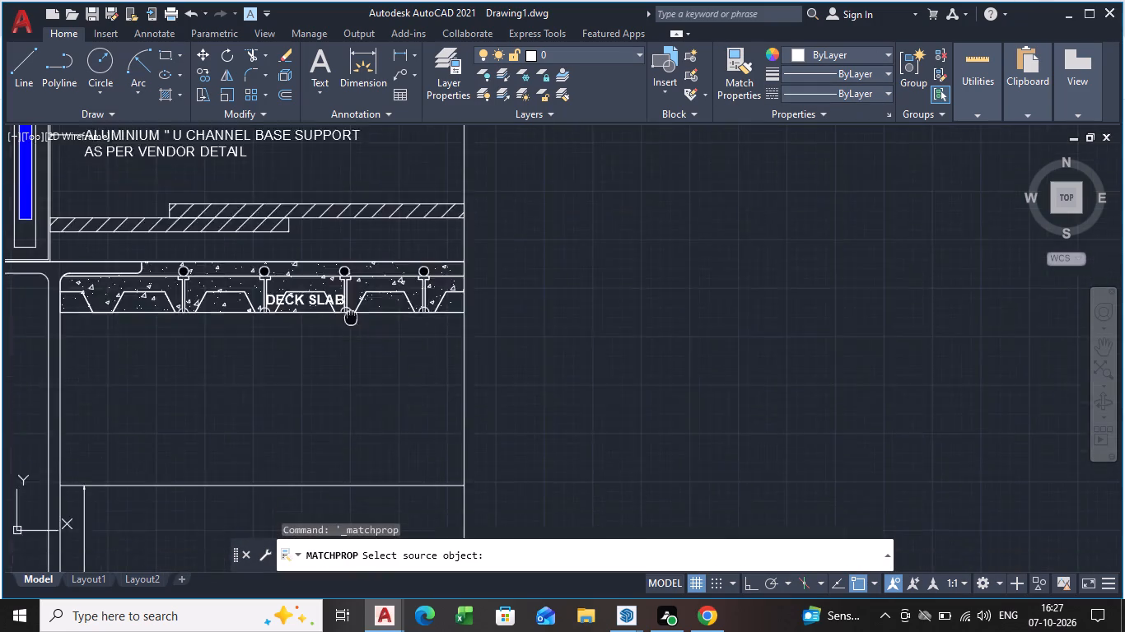
middle_drag(351, 282, 309, 98)
click(248, 374)
middle_drag(255, 222, 264, 266)
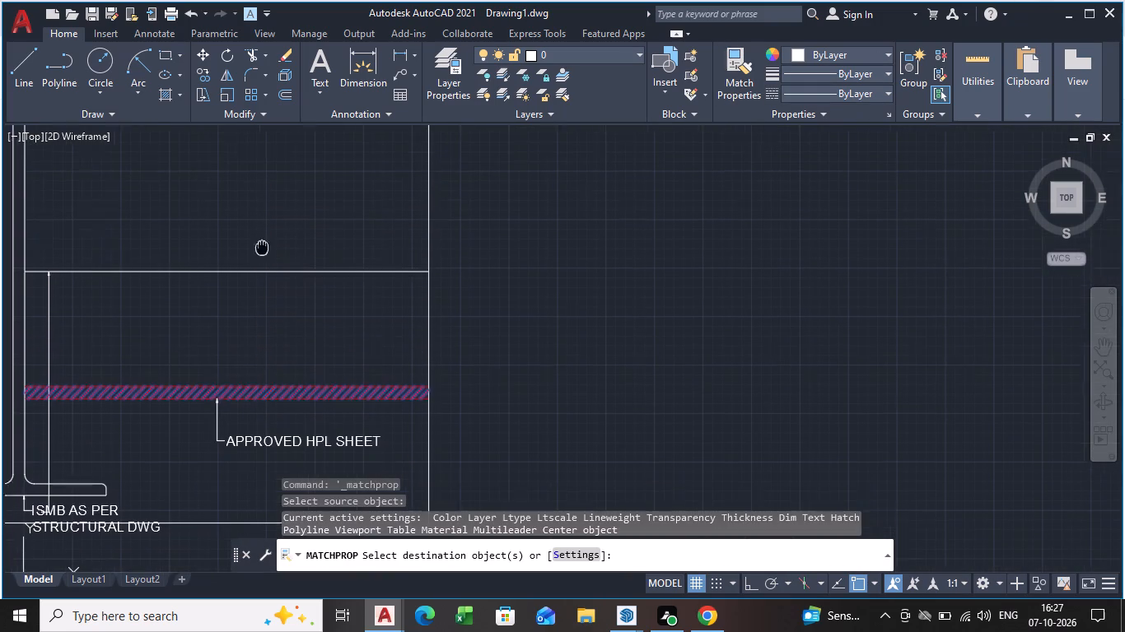
middle_drag(264, 266, 271, 320)
scroll(261, 197, up, 4)
middle_drag(268, 209, 324, 476)
scroll(345, 223, up, 3)
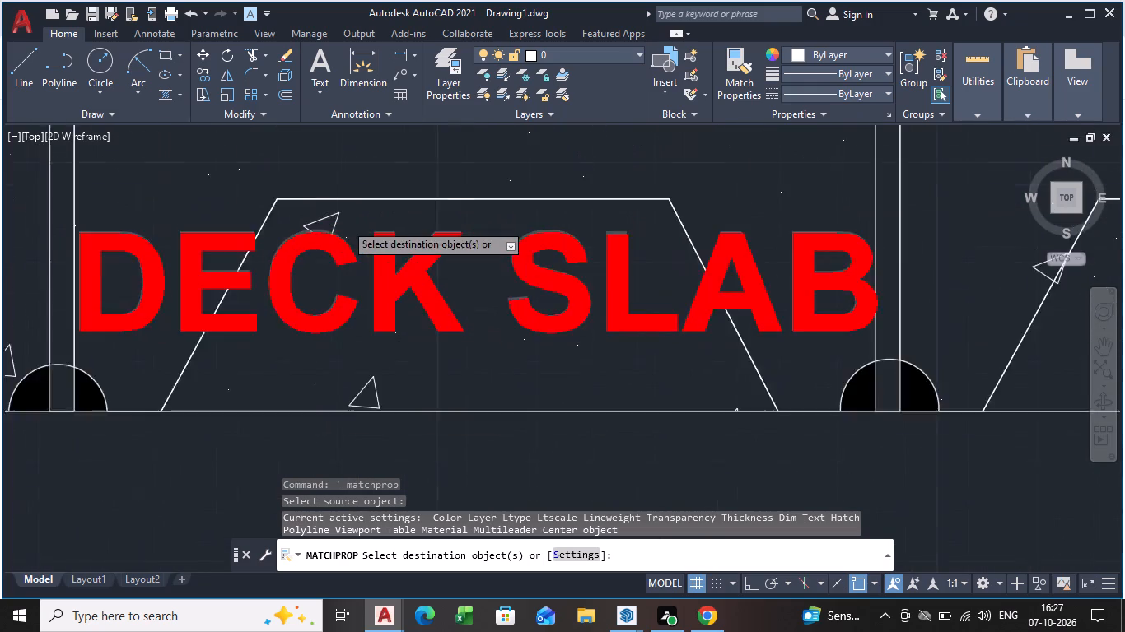
click(320, 263)
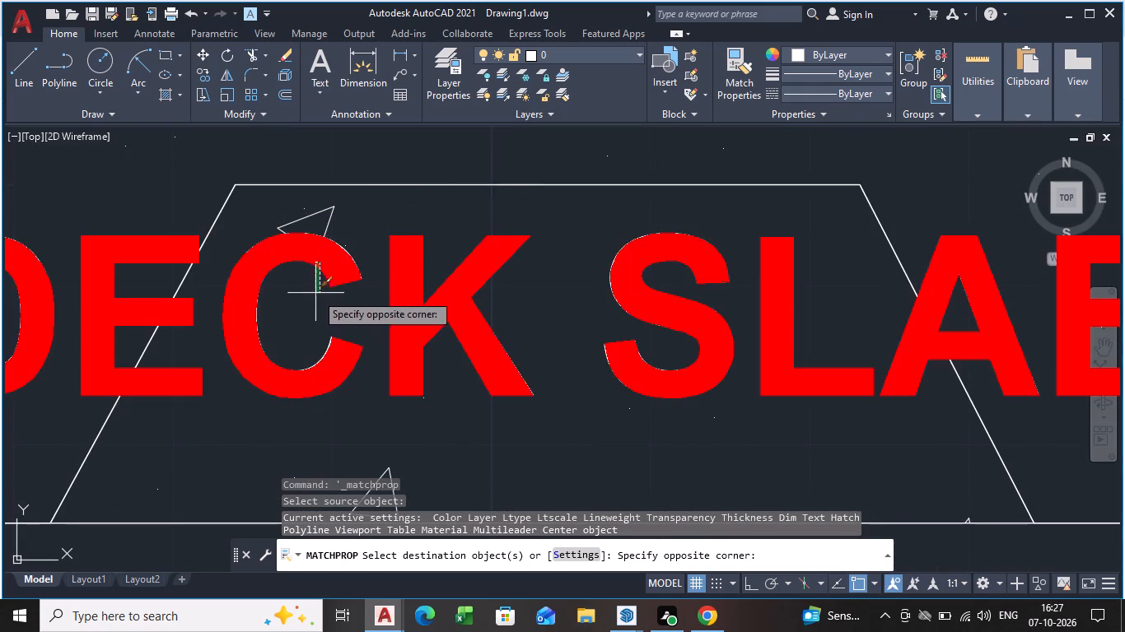
click(314, 295)
scroll(387, 366, down, 4)
scroll(459, 402, down, 4)
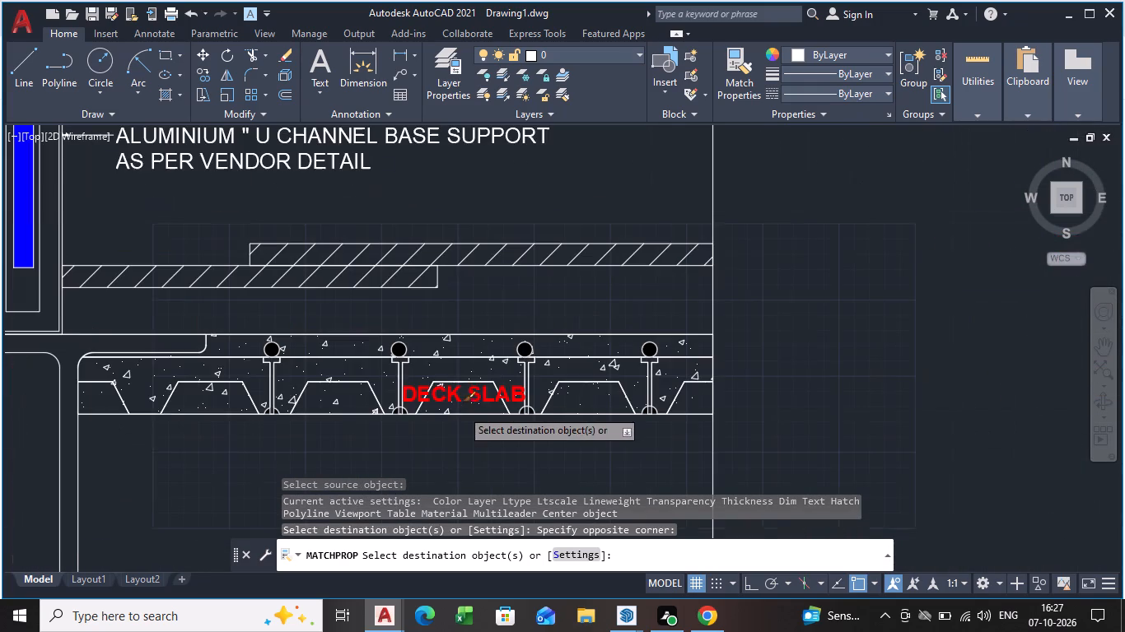
key(Escape)
Draw a short horizontal level line beside the handrail cap, aligned with the cap's top edge, with ortho on.
scroll(581, 421, down, 3)
middle_drag(550, 382, 490, 290)
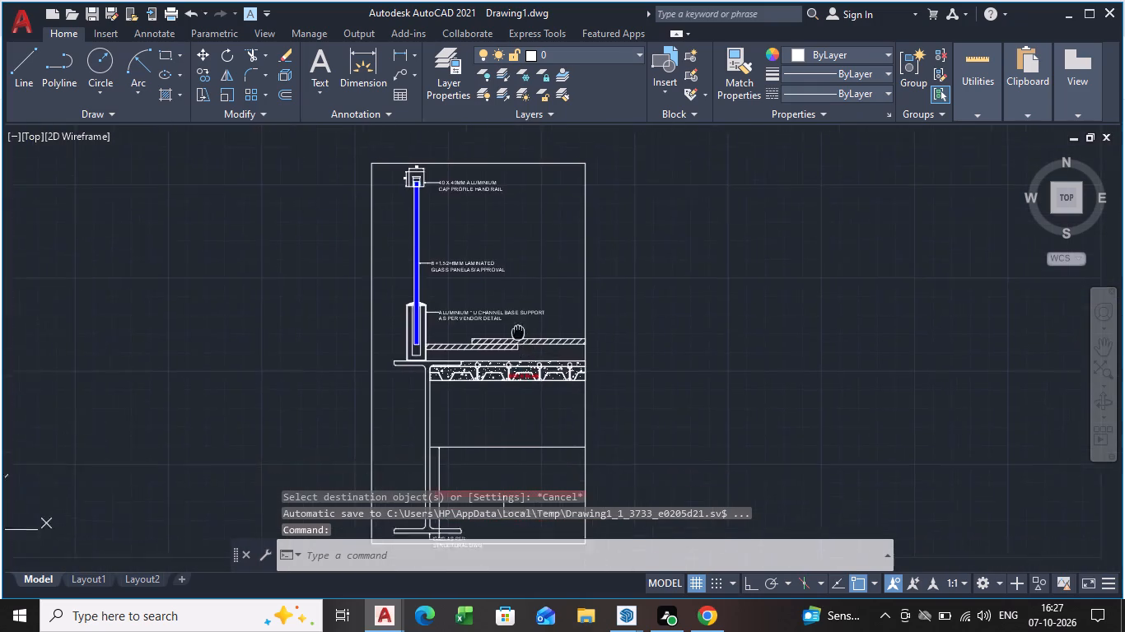
middle_drag(490, 290, 464, 218)
scroll(372, 340, up, 1)
middle_drag(400, 346, 390, 417)
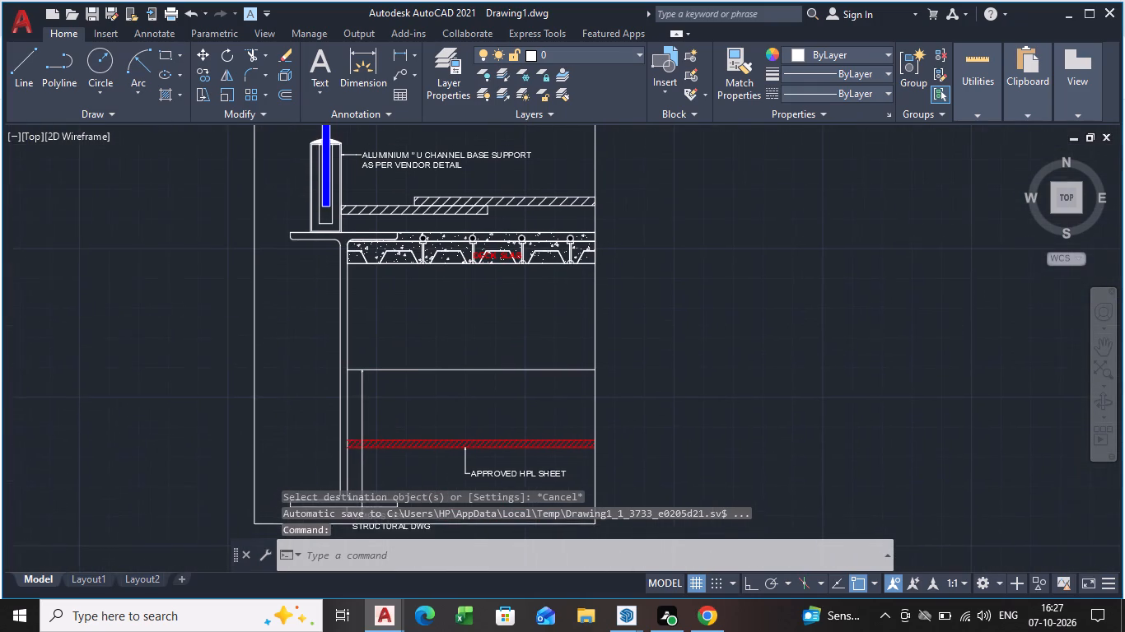
middle_drag(390, 417, 382, 429)
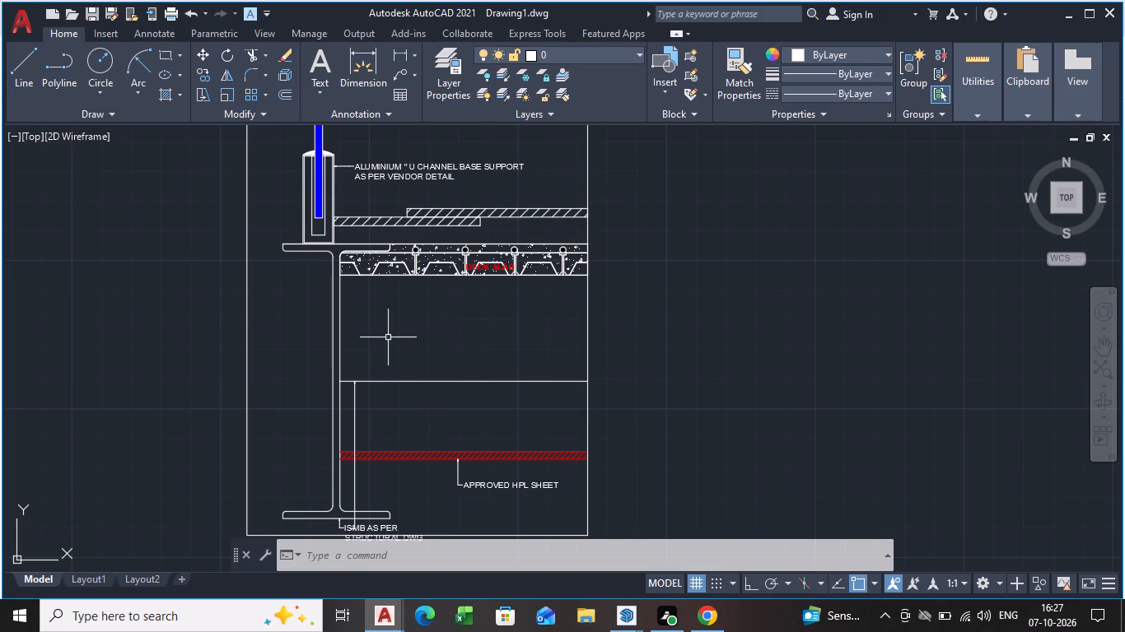
middle_drag(431, 344, 351, 579)
scroll(281, 200, up, 2)
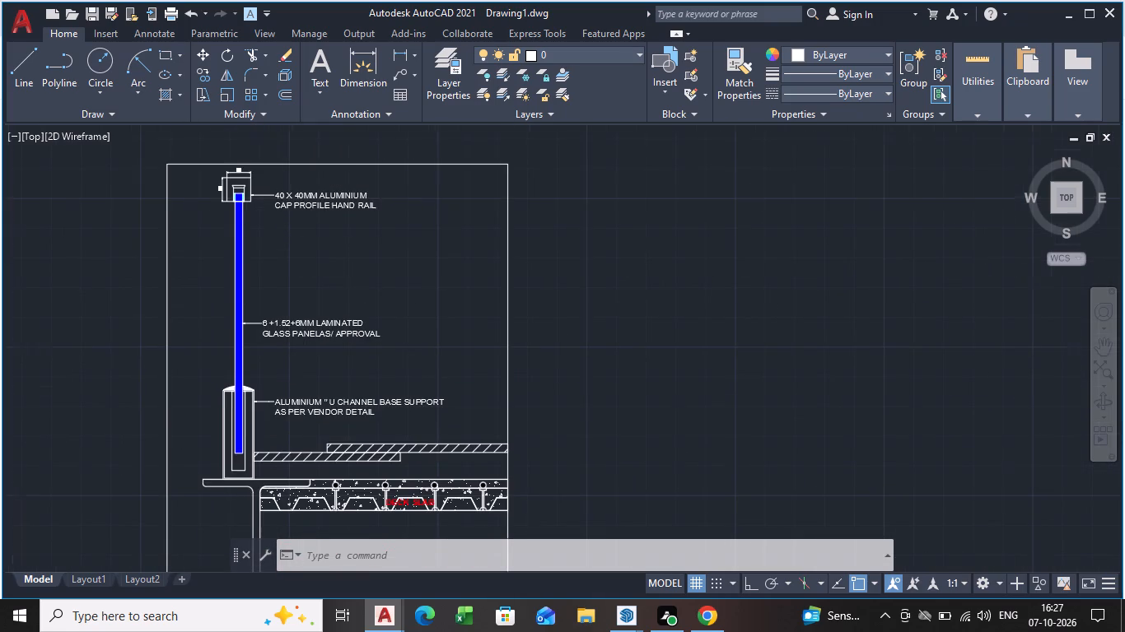
middle_drag(278, 206, 414, 373)
scroll(384, 328, up, 2)
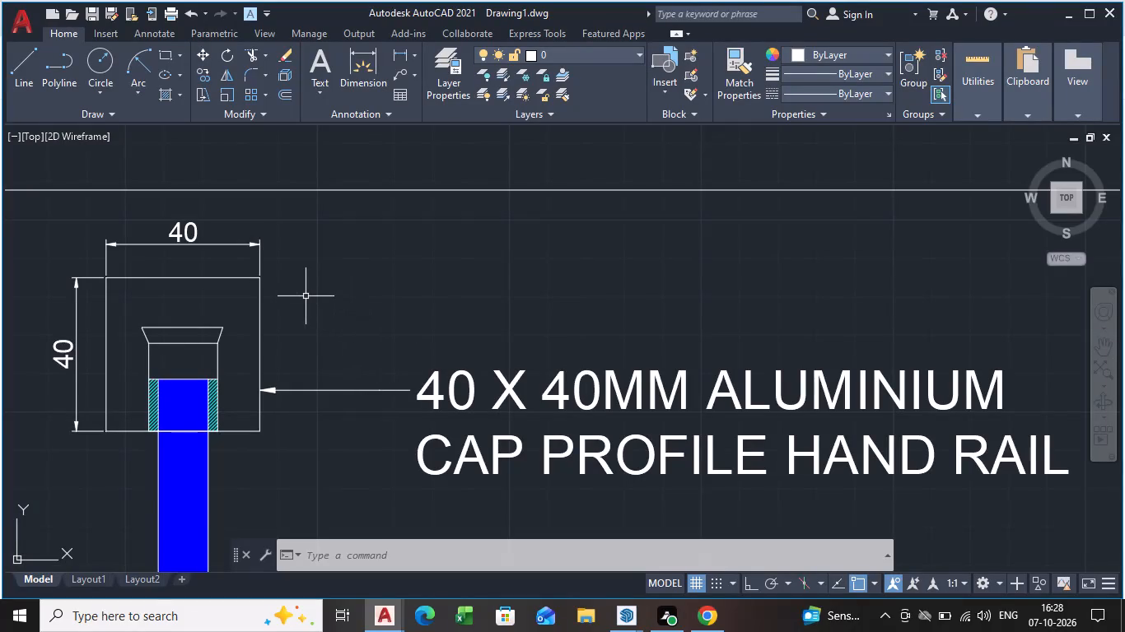
key(l)
key(Return)
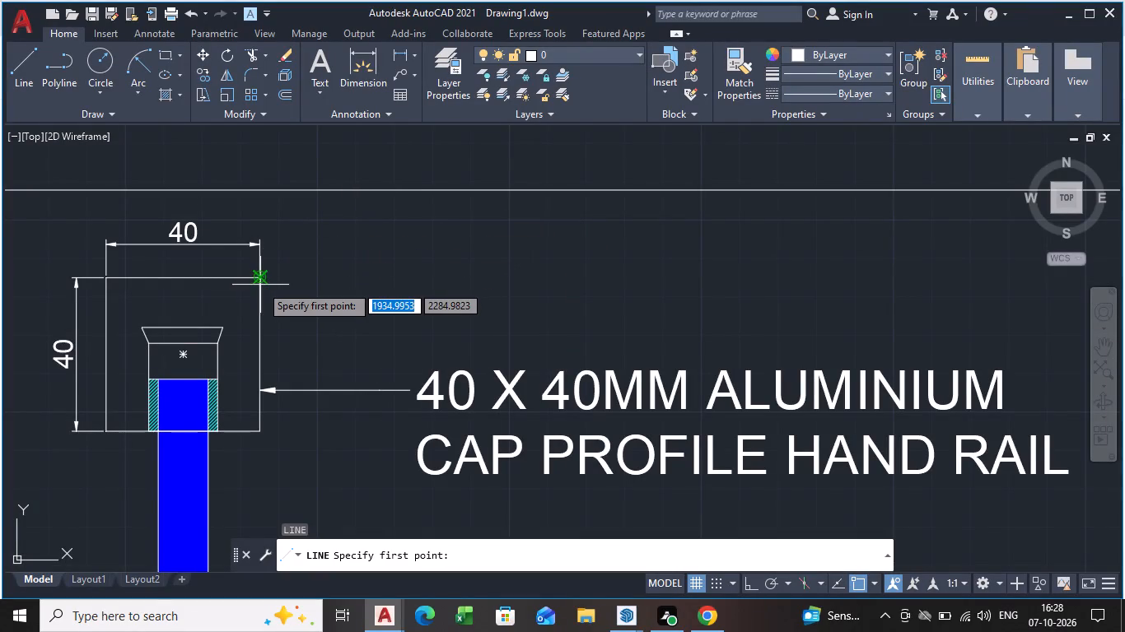
click(317, 276)
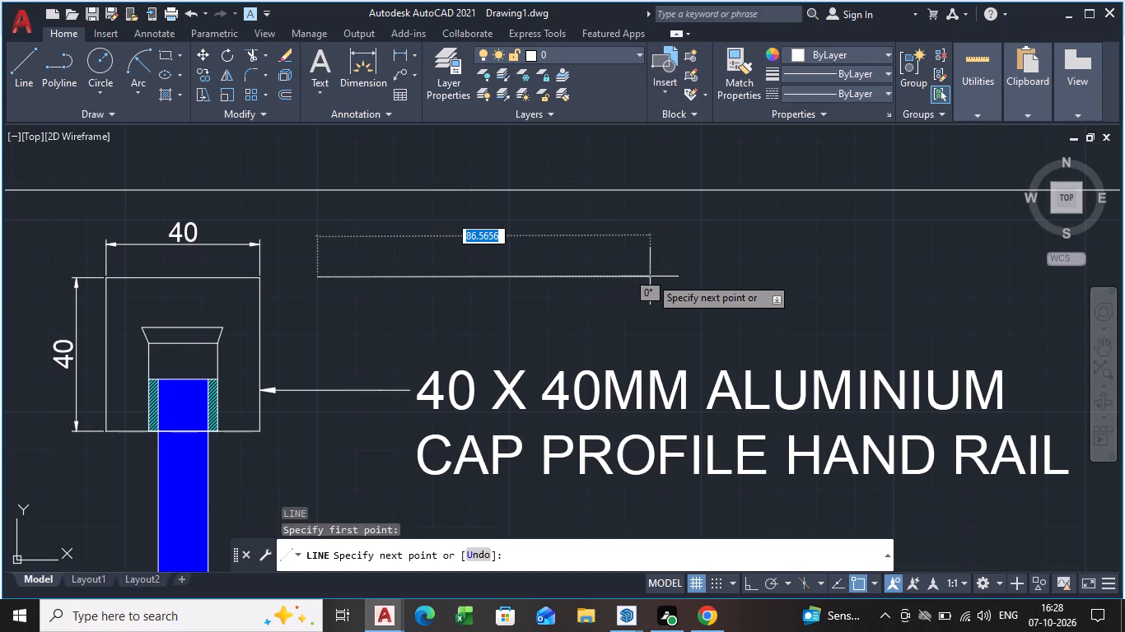
key(ctrl+F8)
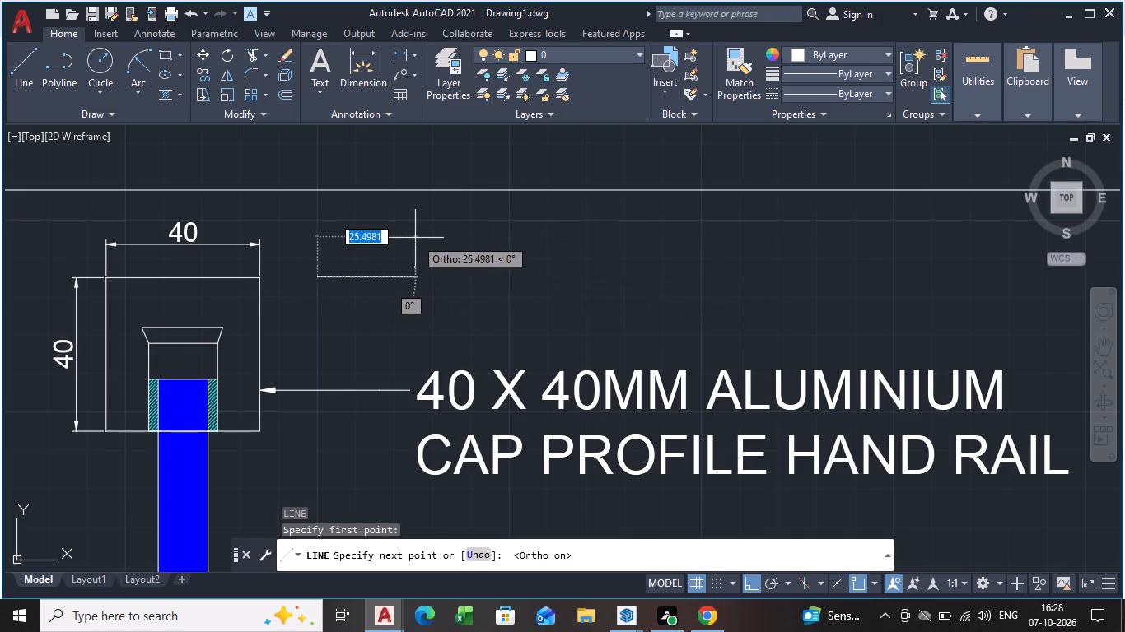
drag(445, 244, 455, 240)
key(space)
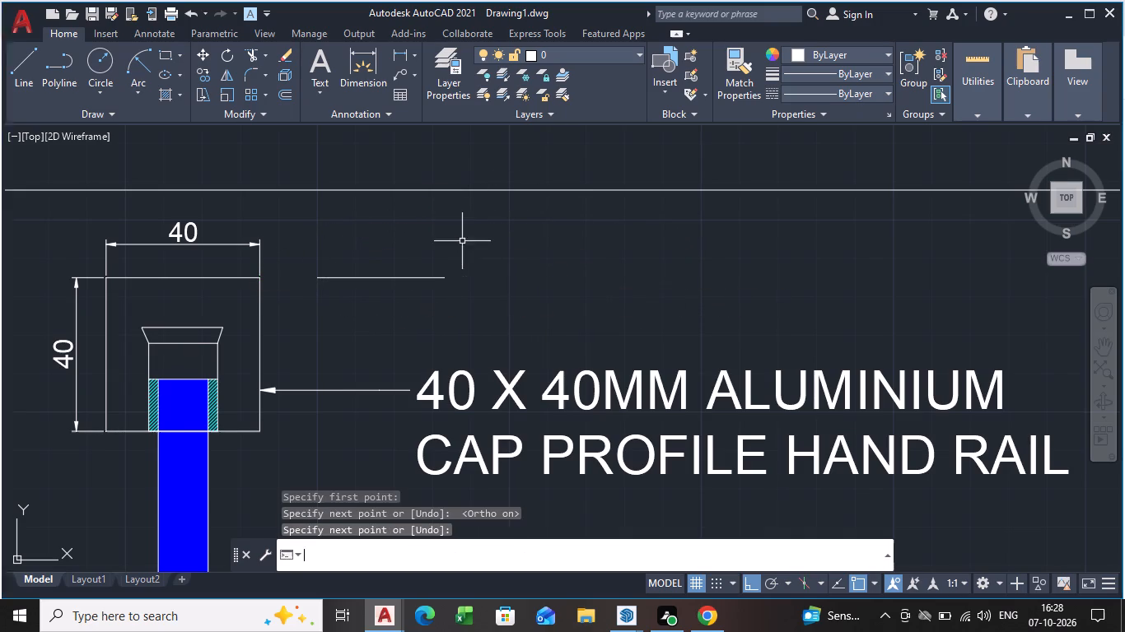
Draw a vertical line about 10.5 units long down to the level line, near the end closest to the handrail cap.
key(l)
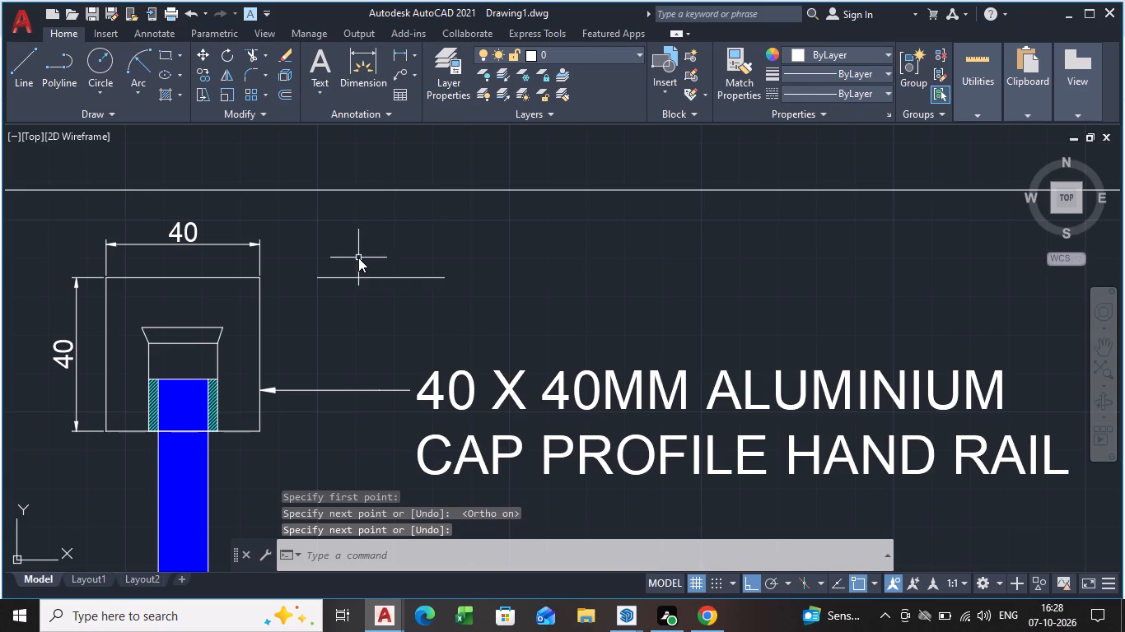
key(Return)
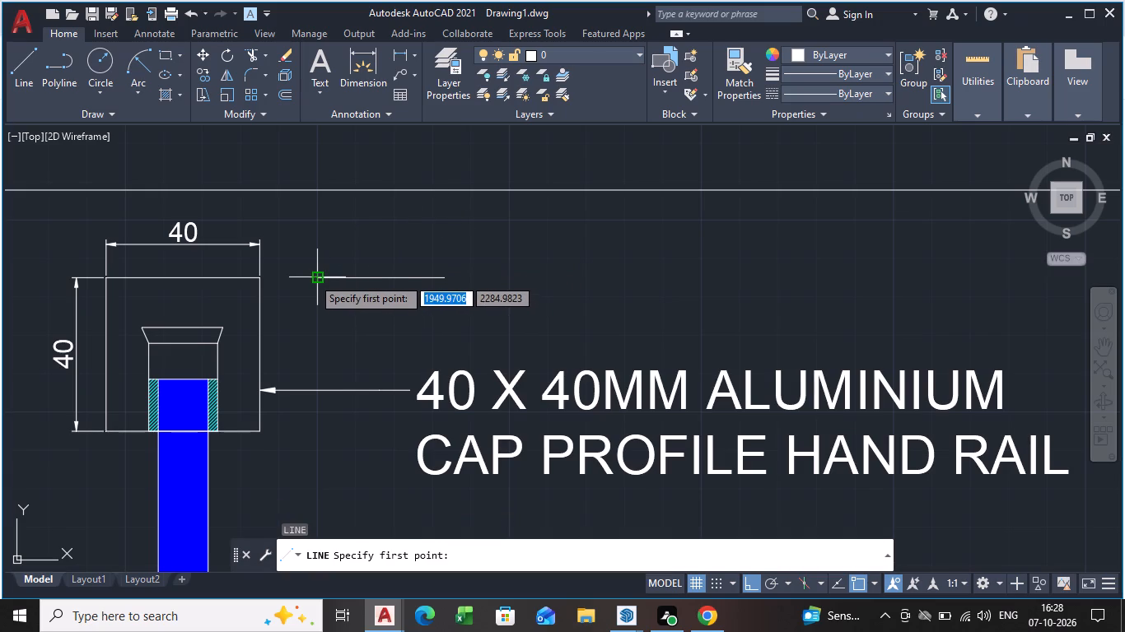
click(331, 237)
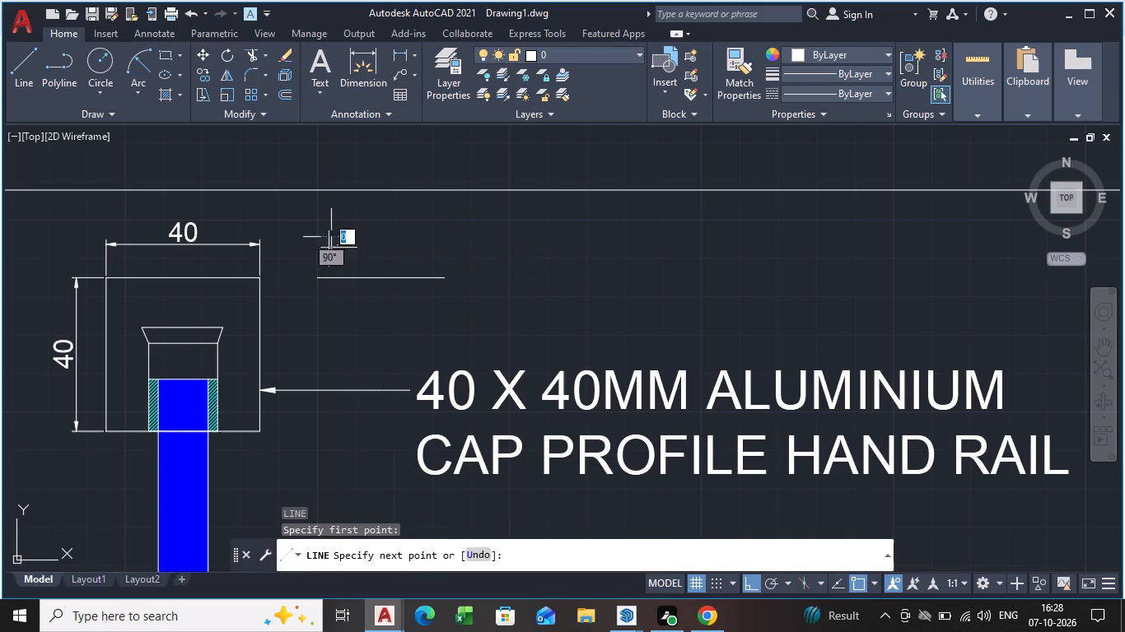
scroll(332, 276, up, 4)
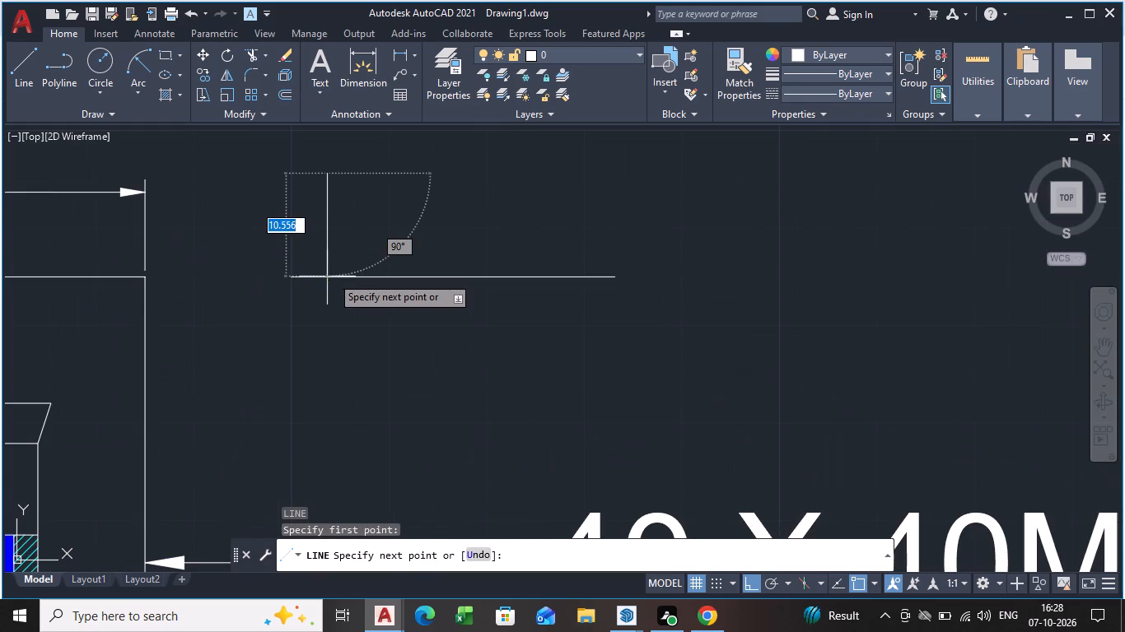
scroll(321, 281, up, 4)
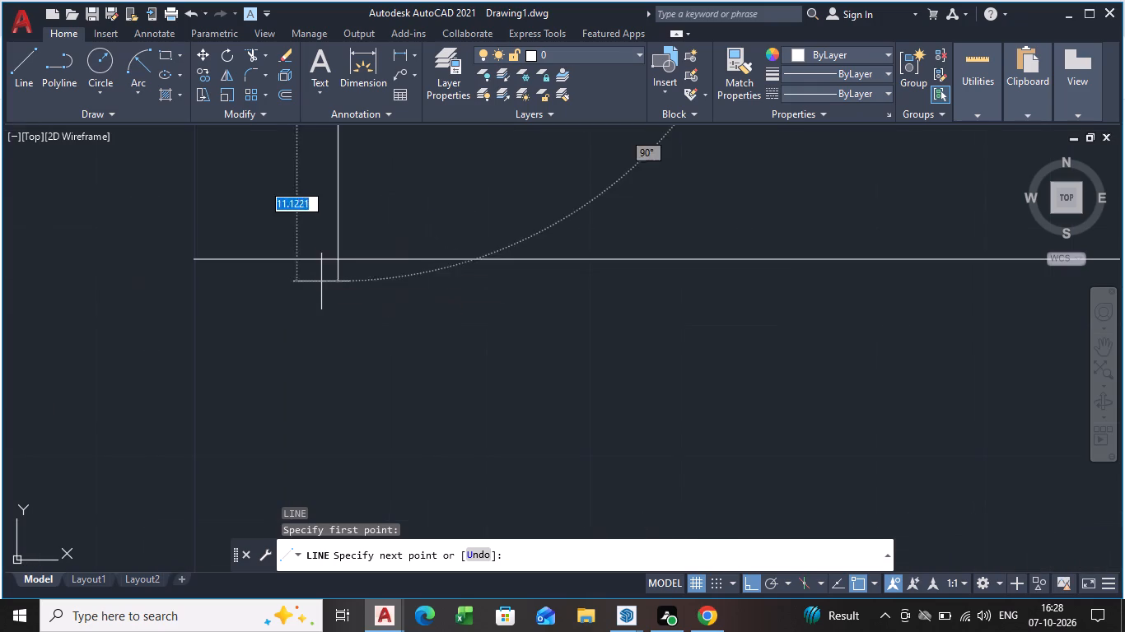
click(334, 264)
middle_drag(292, 199, 292, 211)
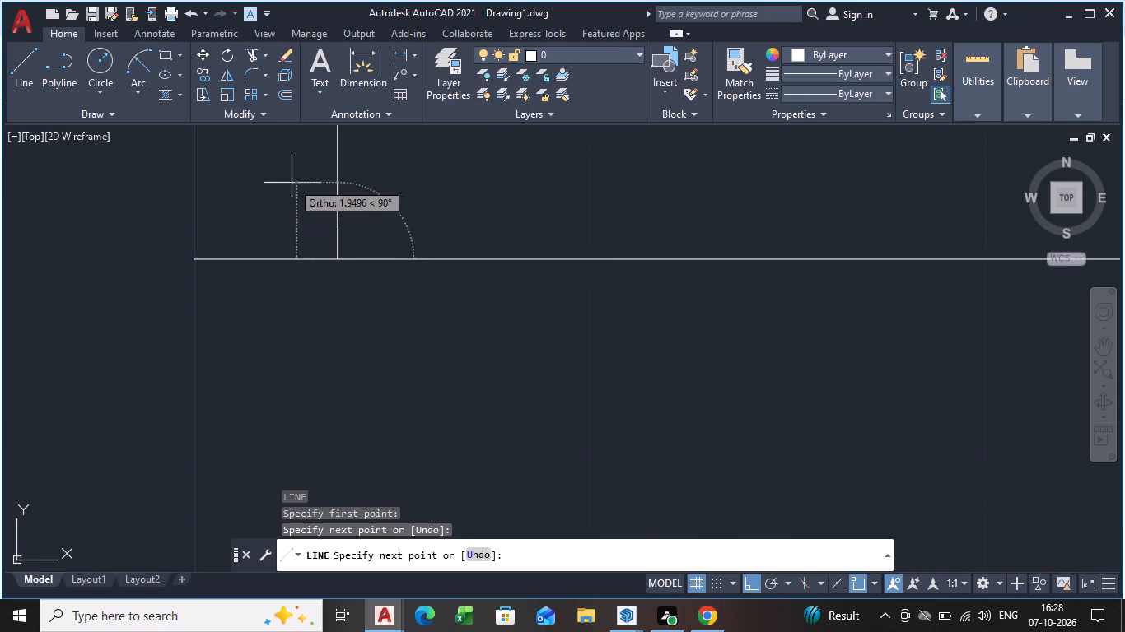
middle_drag(292, 211, 290, 337)
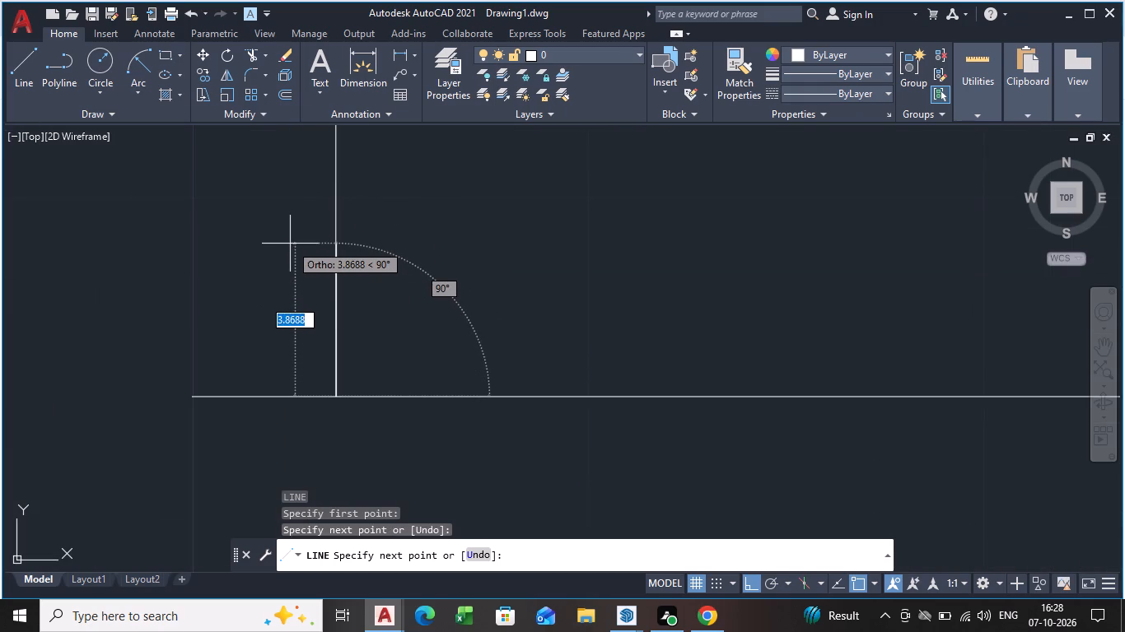
Continue from the vertical line's foot with a slanted segment about 4.4 units long at 115° and a horizontal segment about 17 units long.
key(ctrl+F8)
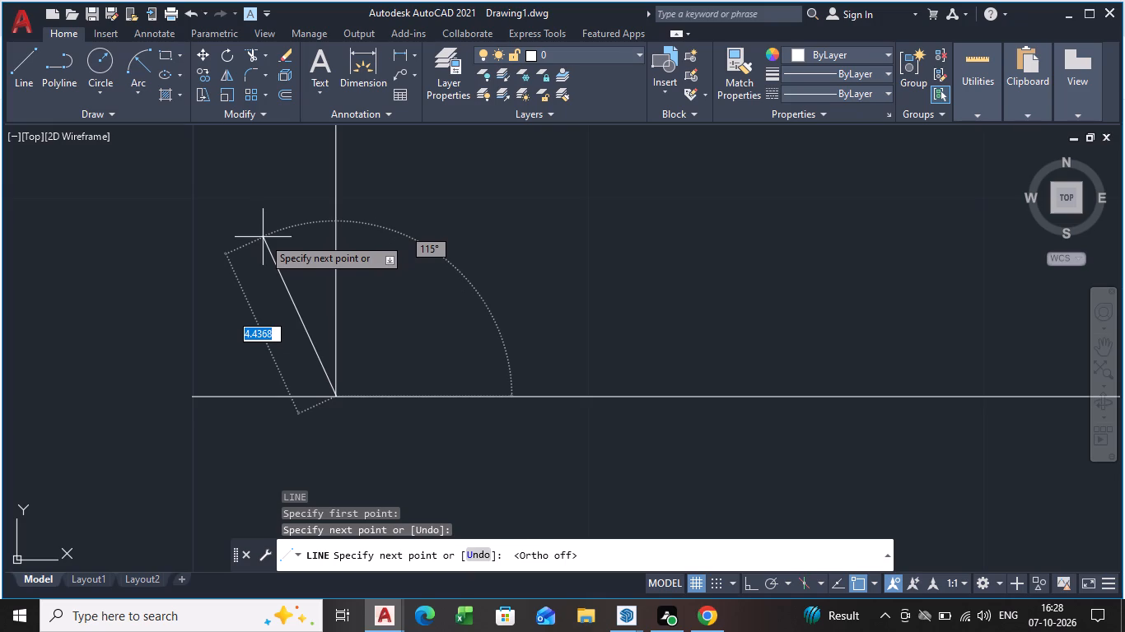
click(264, 236)
scroll(619, 241, down, 4)
middle_drag(596, 270, 410, 333)
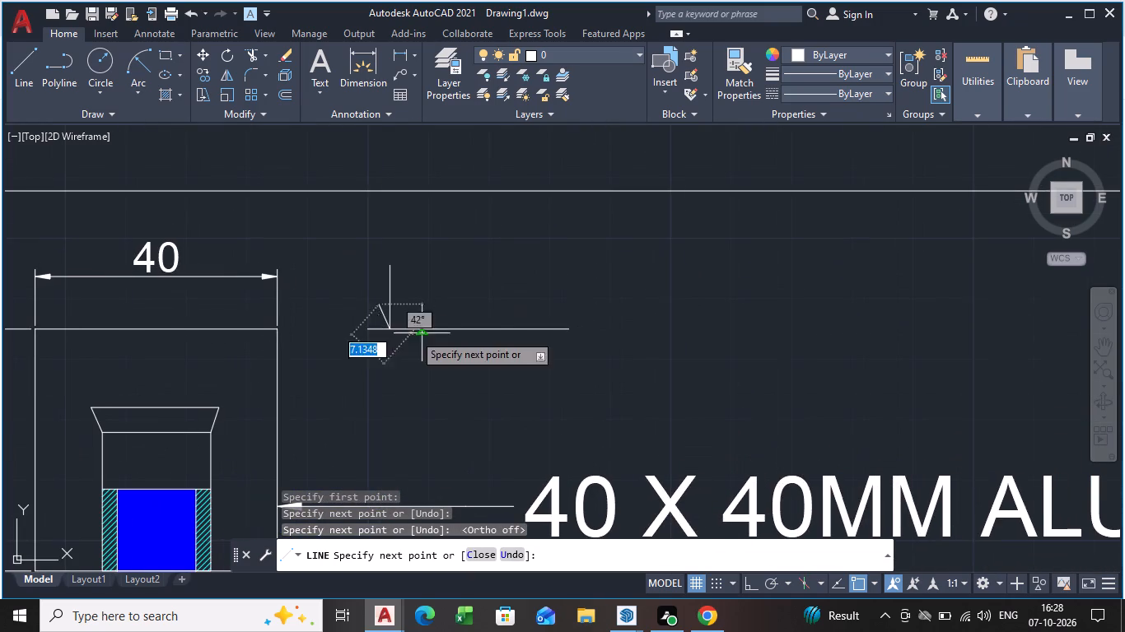
scroll(458, 299, up, 2)
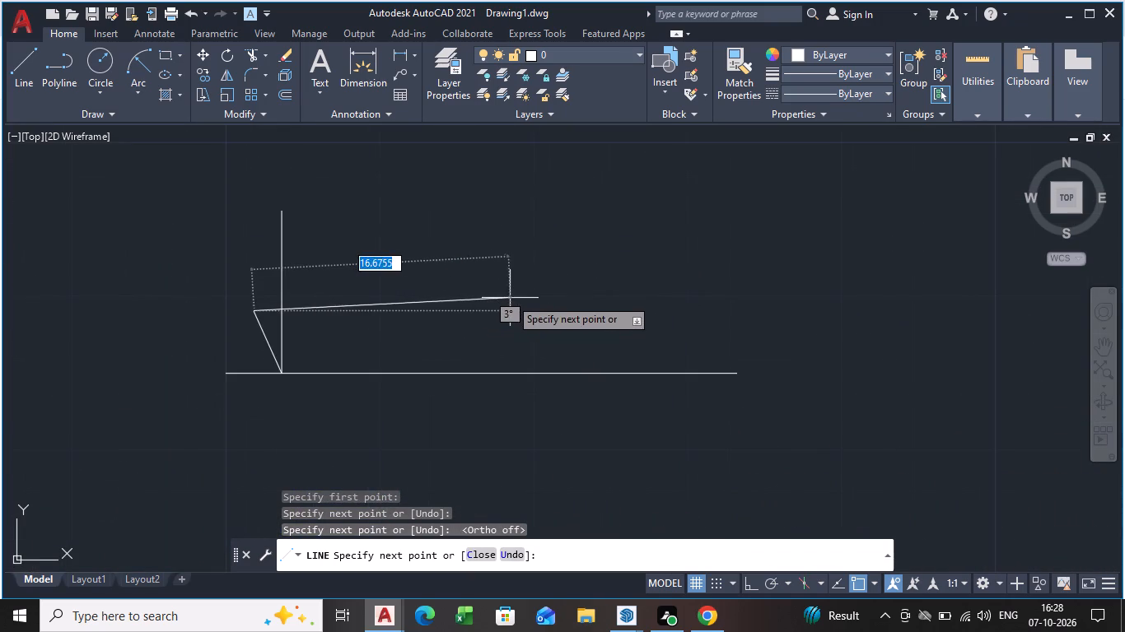
key(ctrl+F8)
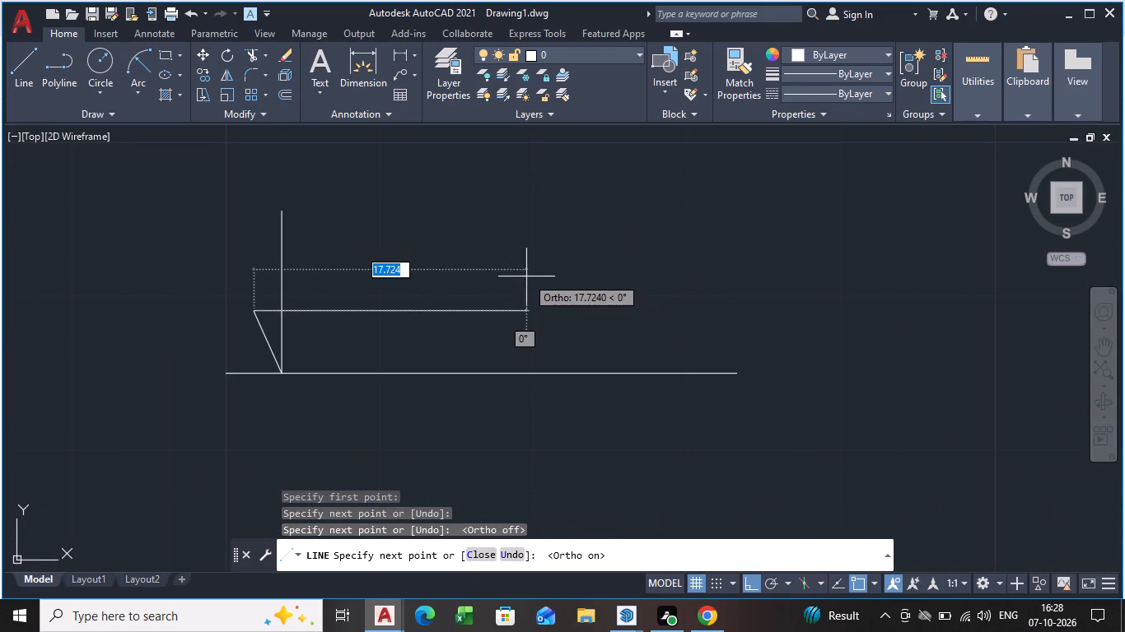
drag(514, 268, 523, 282)
key(Escape)
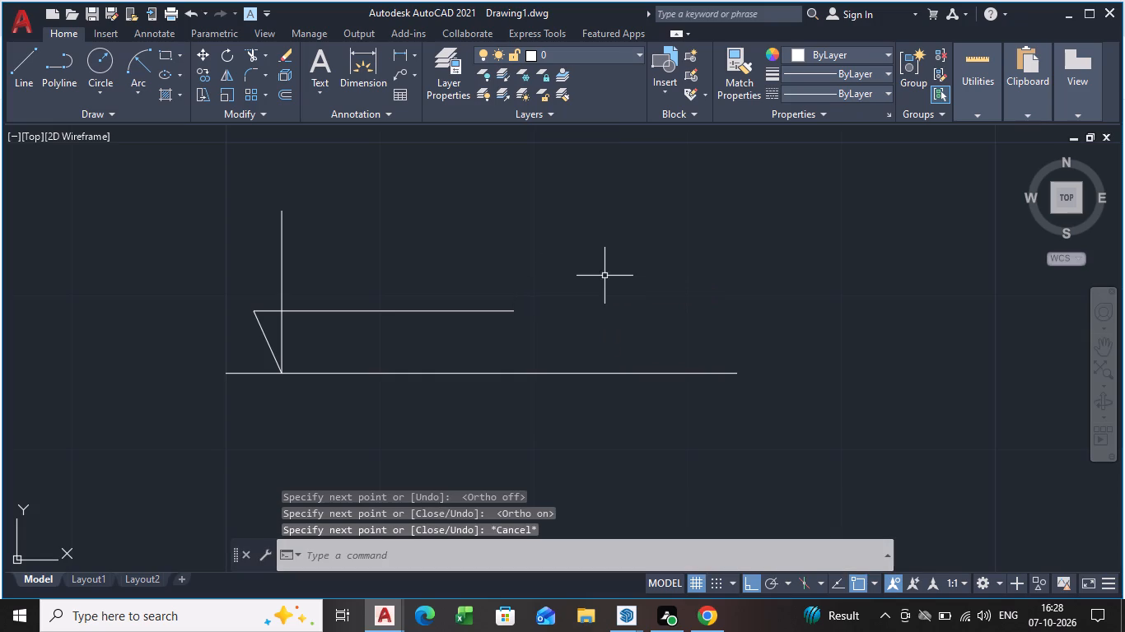
Add multiline text reading TOP OF RAILING +1200MM FROM FFL at the level marker, starting just beside its vertical line.
scroll(346, 314, down, 1)
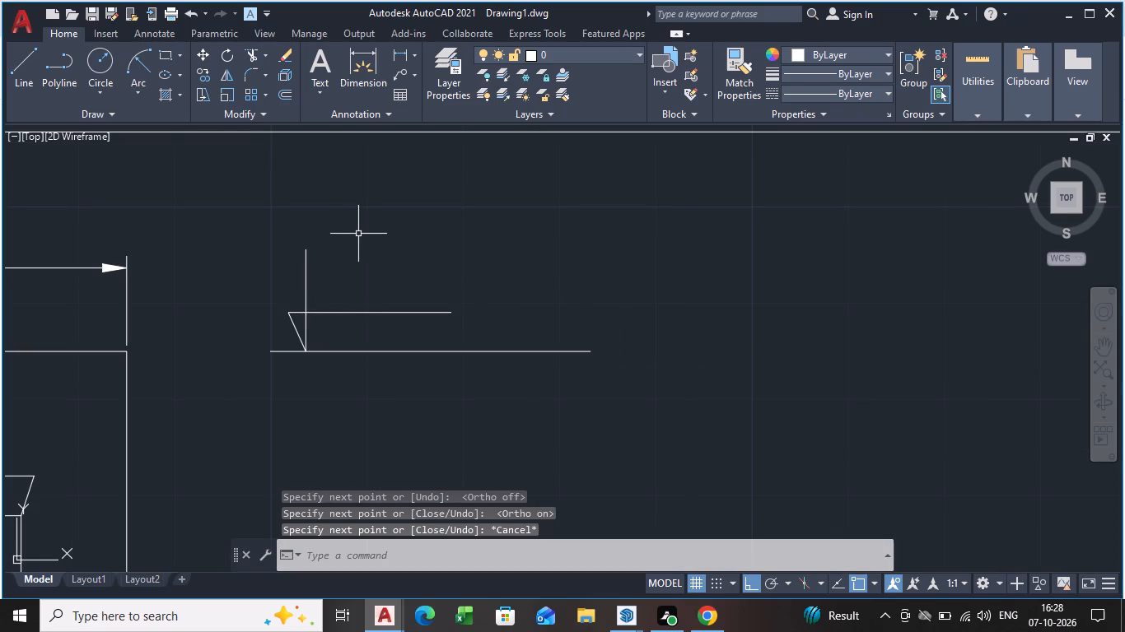
click(316, 69)
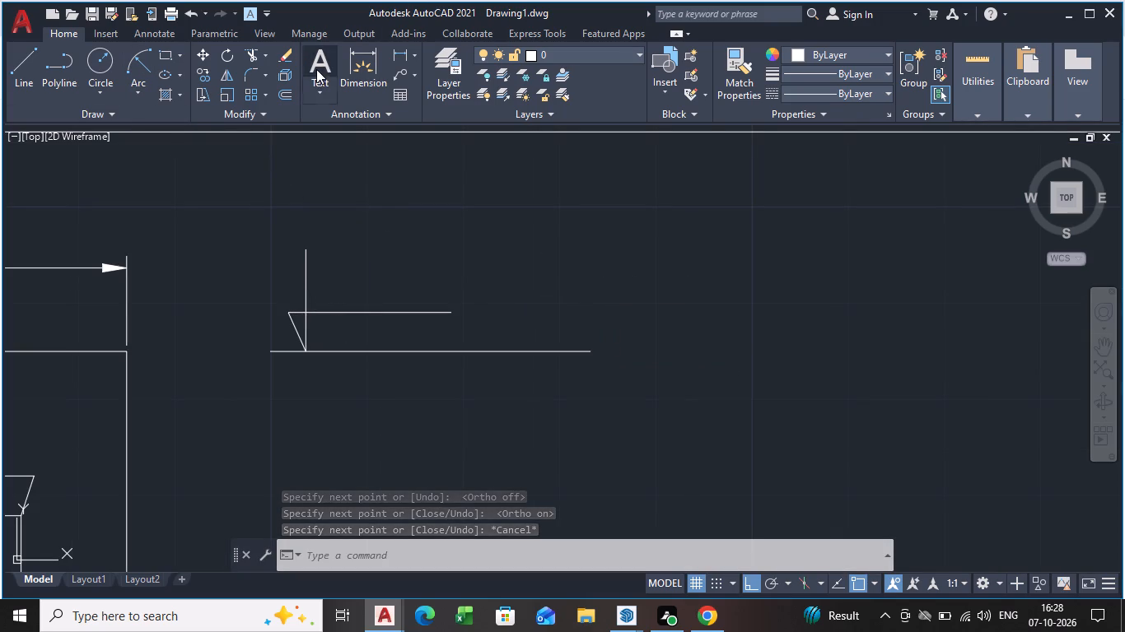
click(319, 300)
click(520, 339)
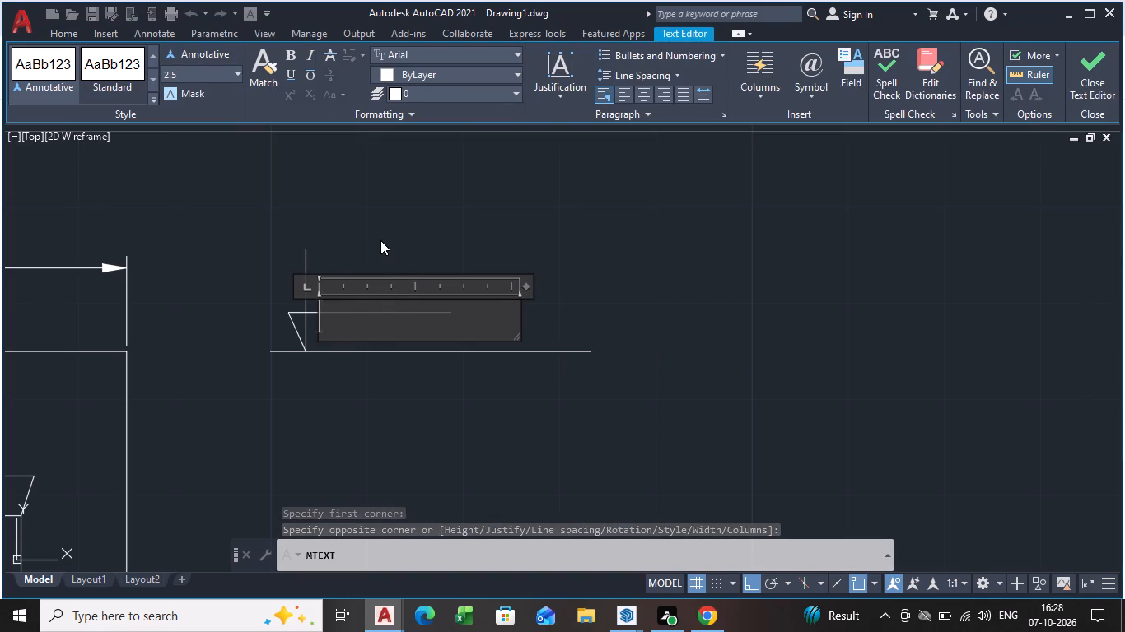
text(TOP OF RAILING)
key(space)
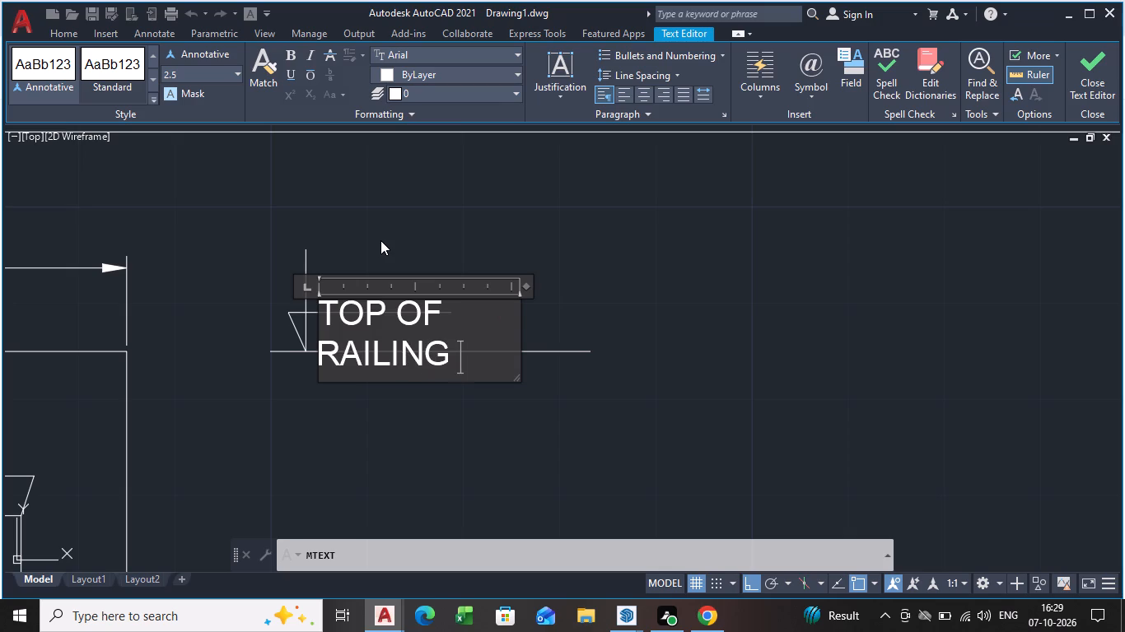
key(equal)
key(BackSpace)
key(shift+plus)
text(1200)
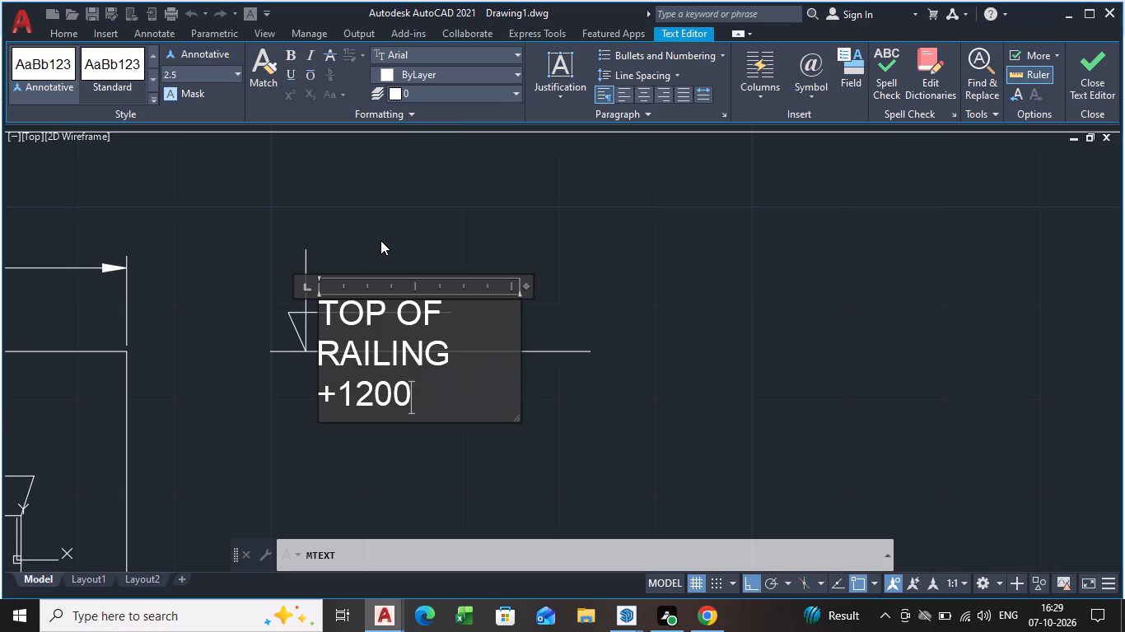
text(MM)
key(space)
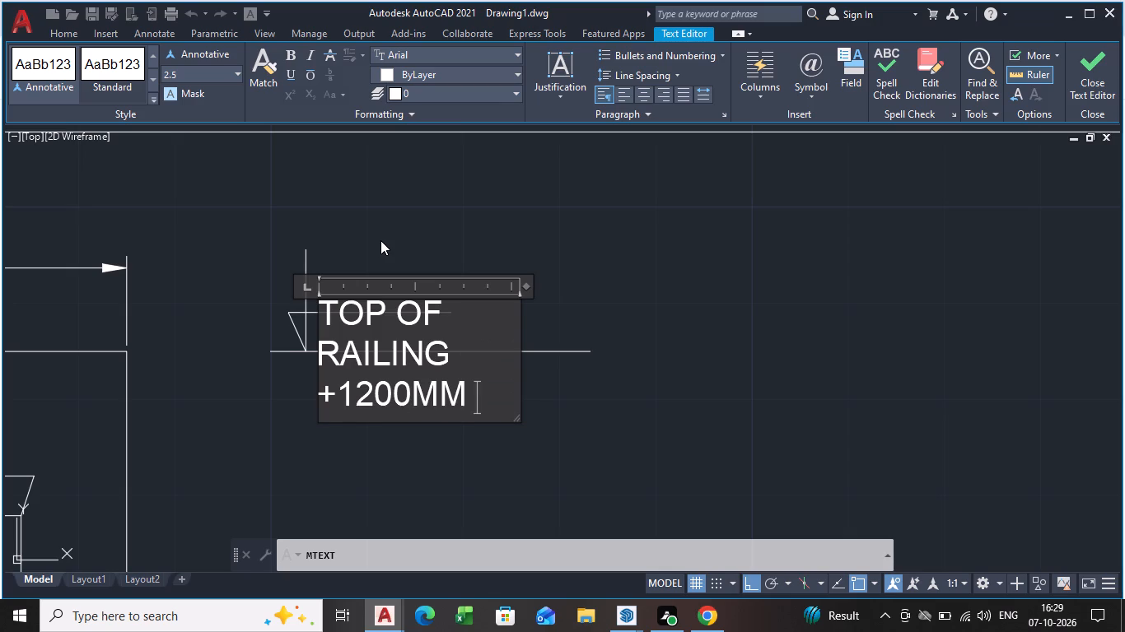
key(d)
key(BackSpace)
text(FROM FFL)
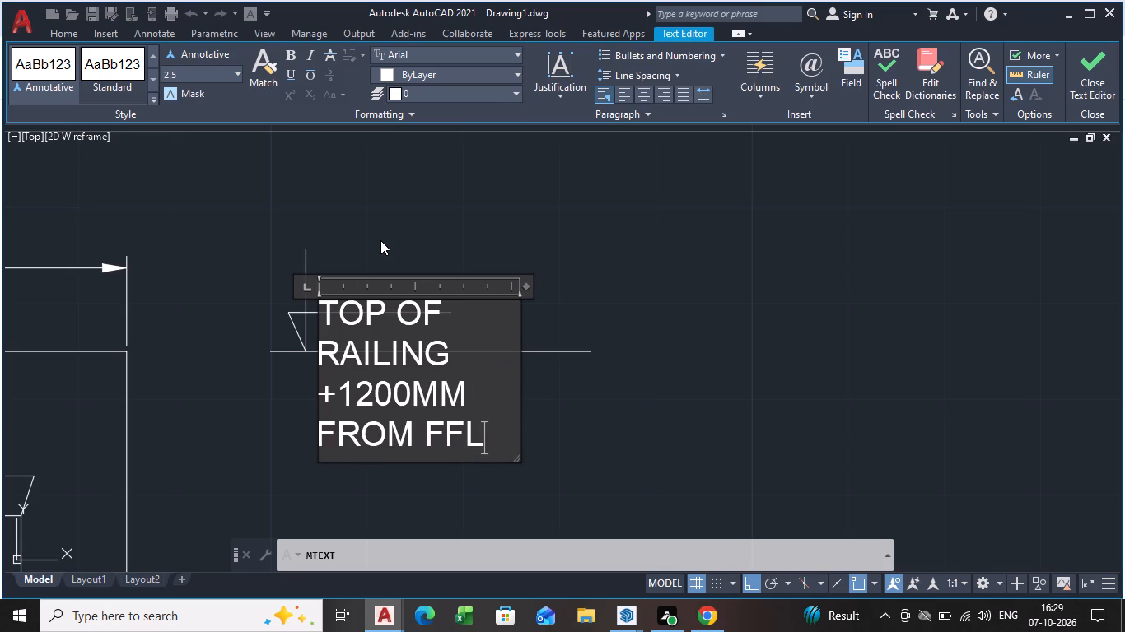
click(1088, 67)
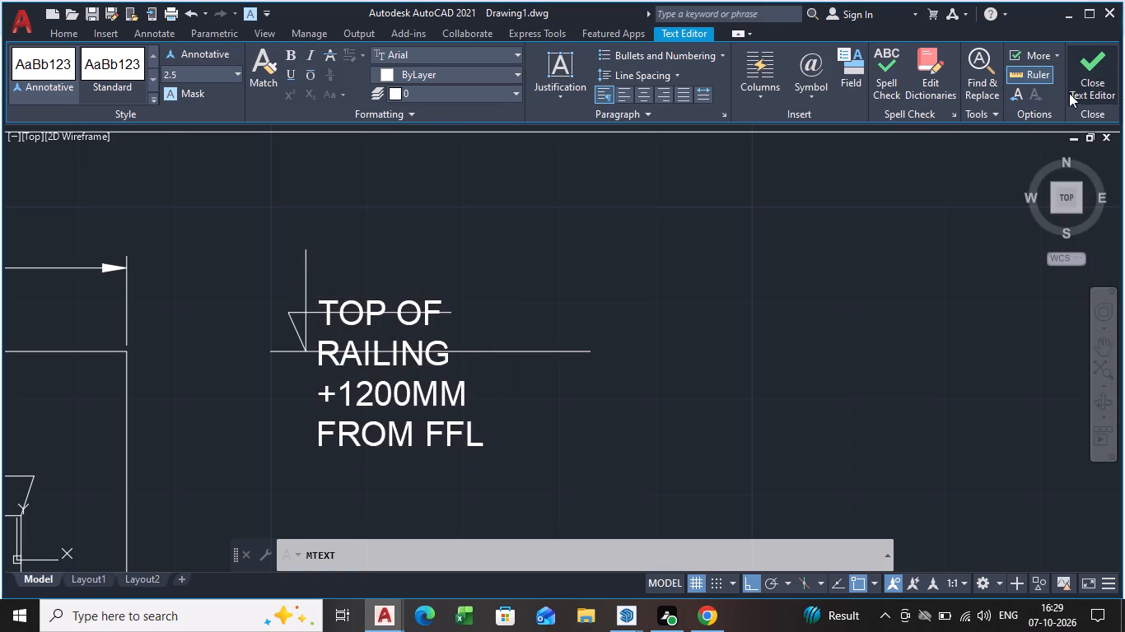
Widen the top-of-railing note's text frame so TOP OF RAILING +1200MM FROM FFL wraps onto two lines.
click(426, 373)
key(Escape)
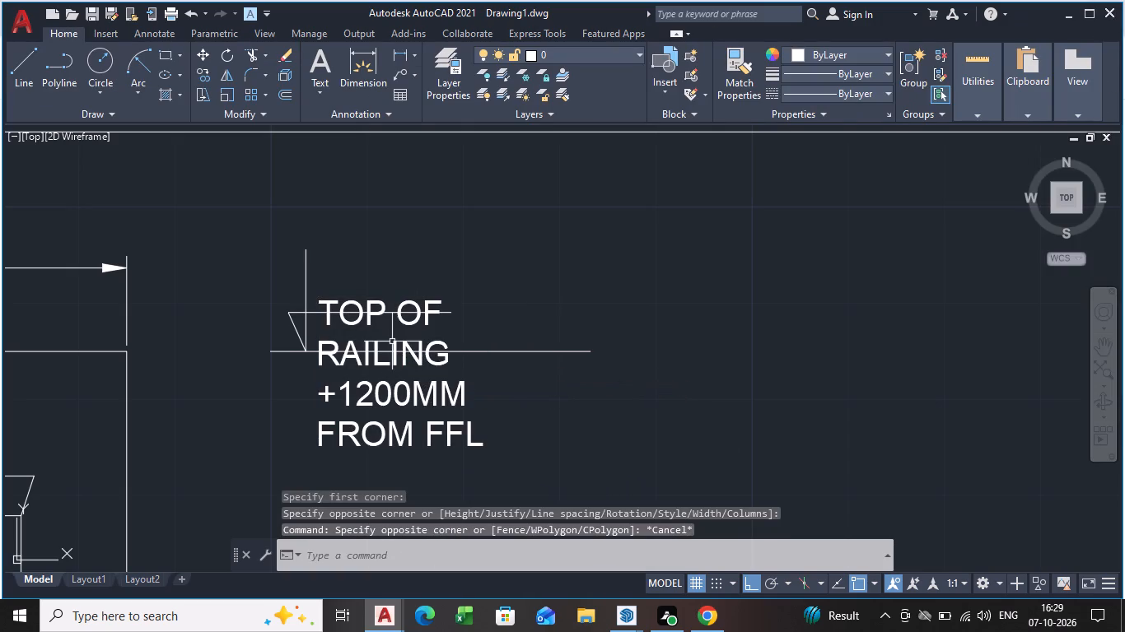
click(385, 360)
click(362, 402)
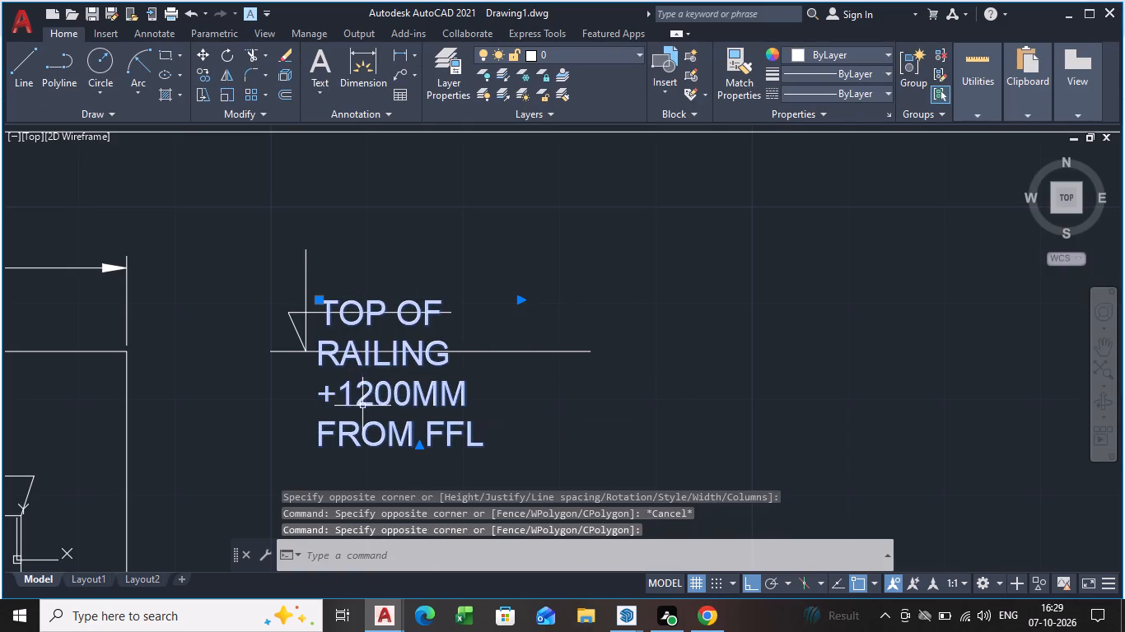
click(522, 295)
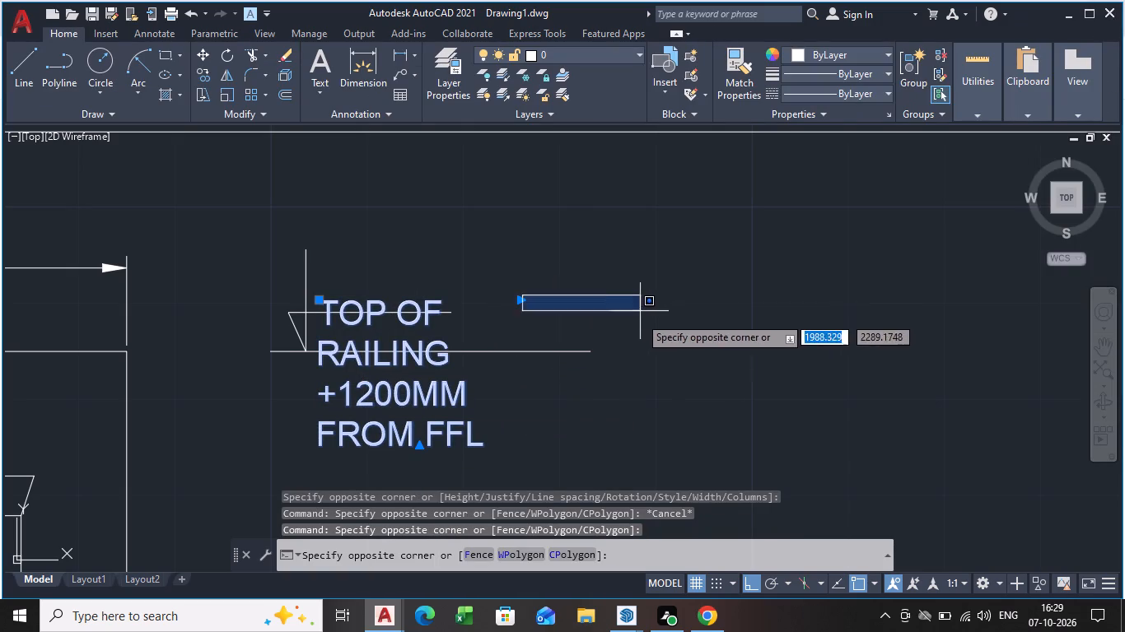
click(639, 316)
click(343, 396)
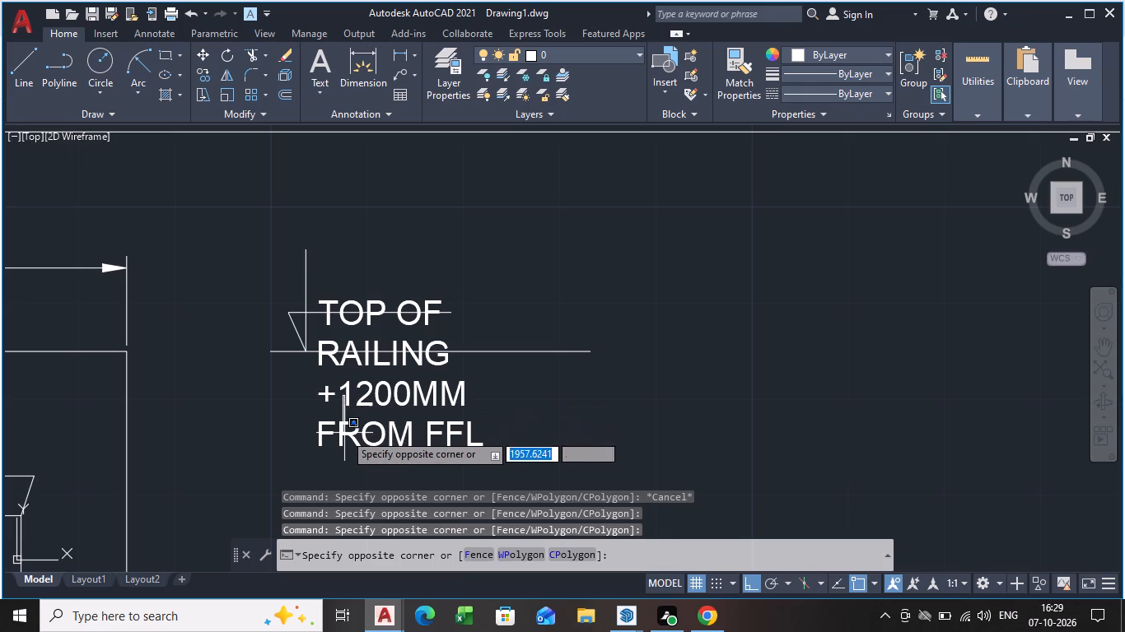
click(344, 433)
click(345, 436)
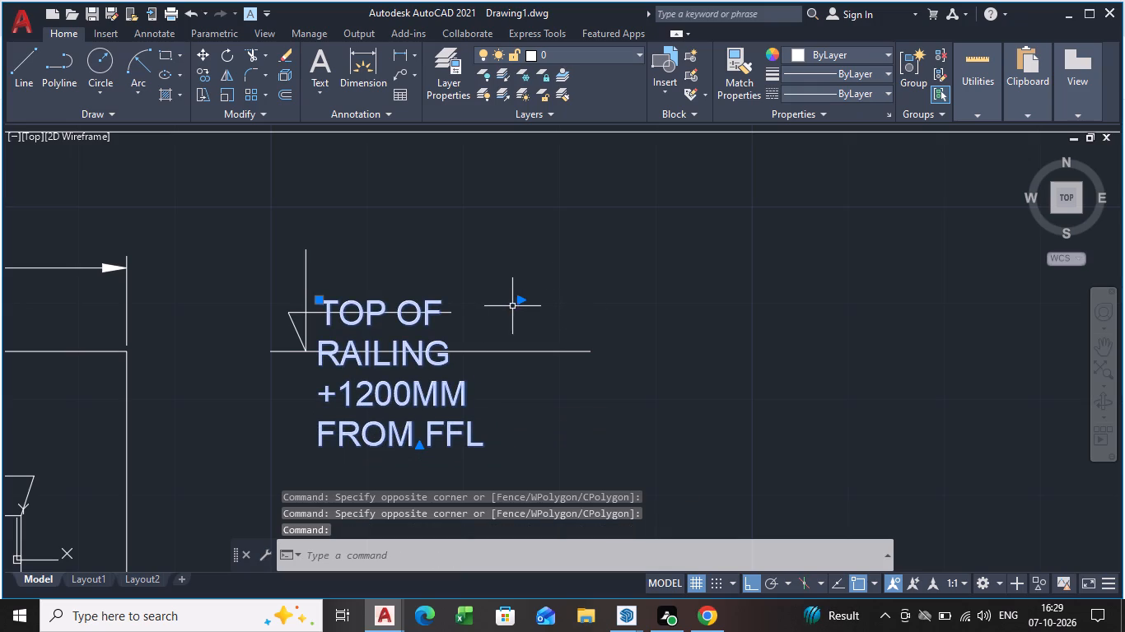
click(516, 297)
click(669, 276)
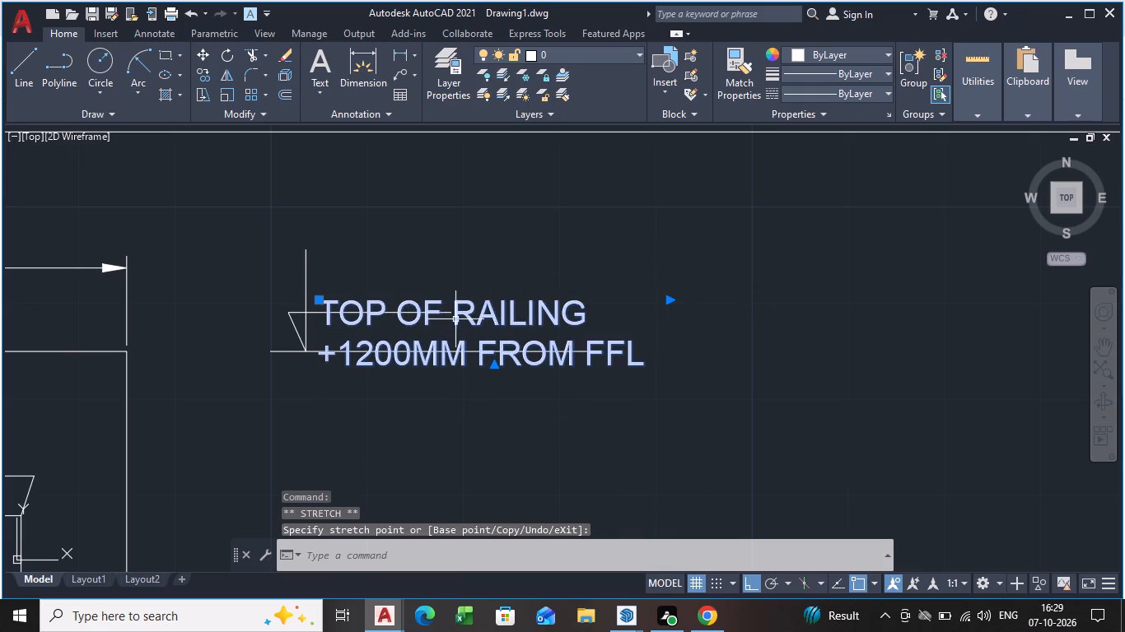
Move the two-line note up and across so its start lines up with the level marker's vertical line.
key(m)
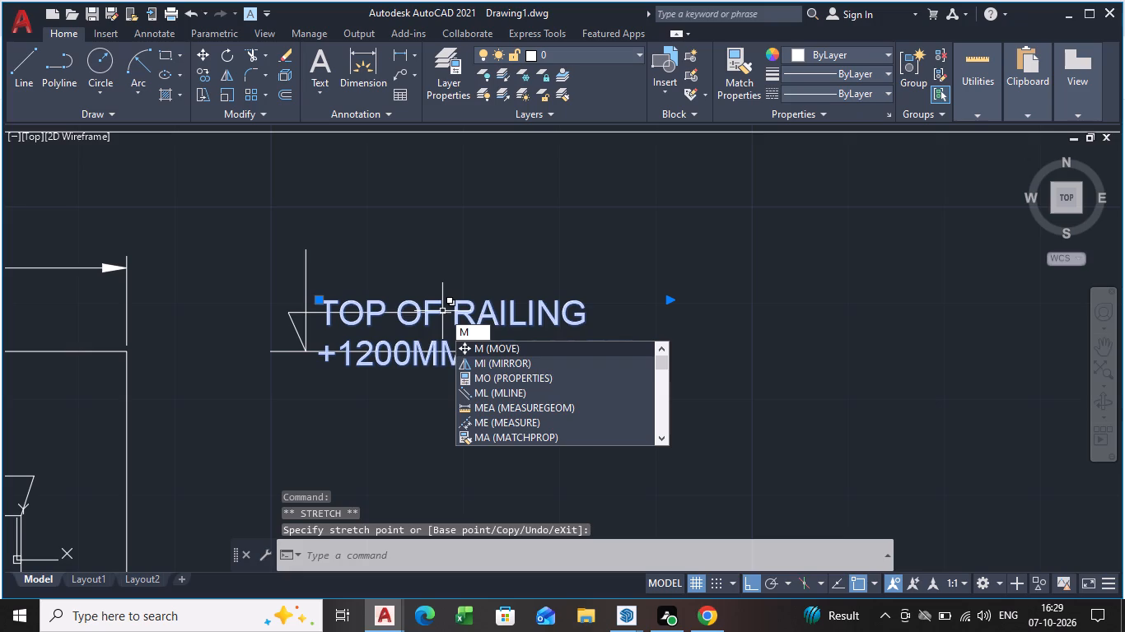
click(488, 351)
click(325, 302)
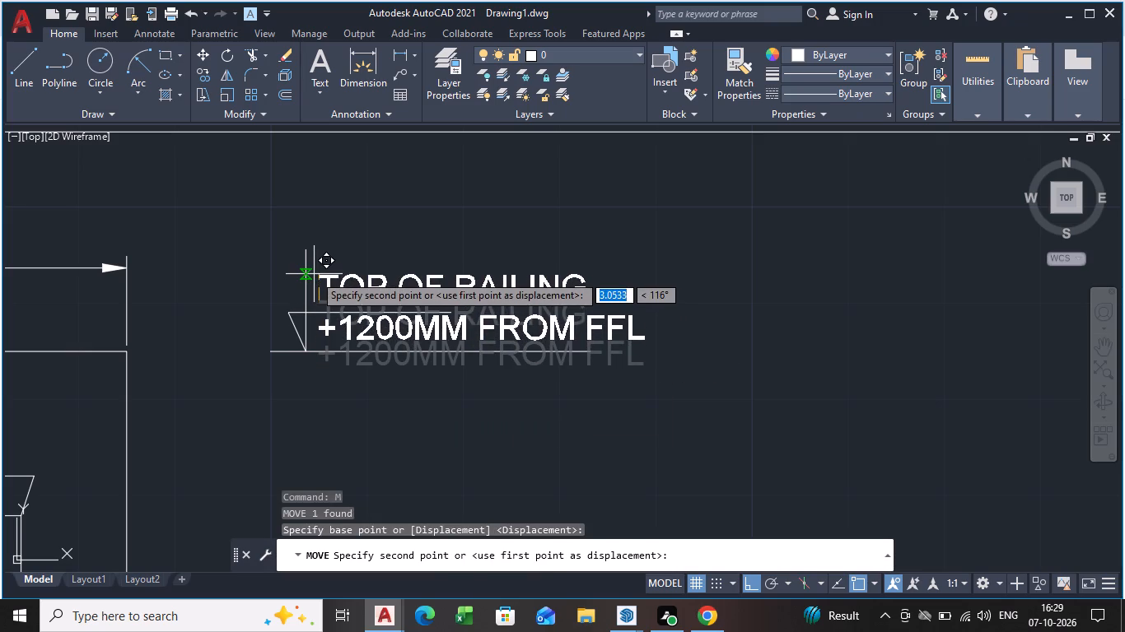
click(311, 279)
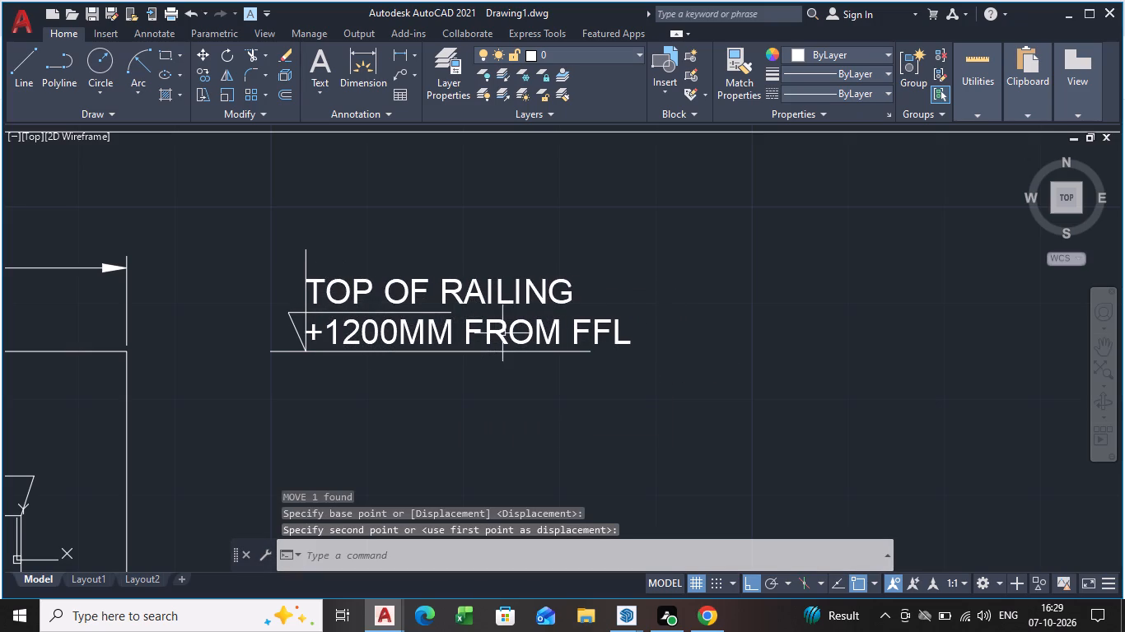
key(Escape)
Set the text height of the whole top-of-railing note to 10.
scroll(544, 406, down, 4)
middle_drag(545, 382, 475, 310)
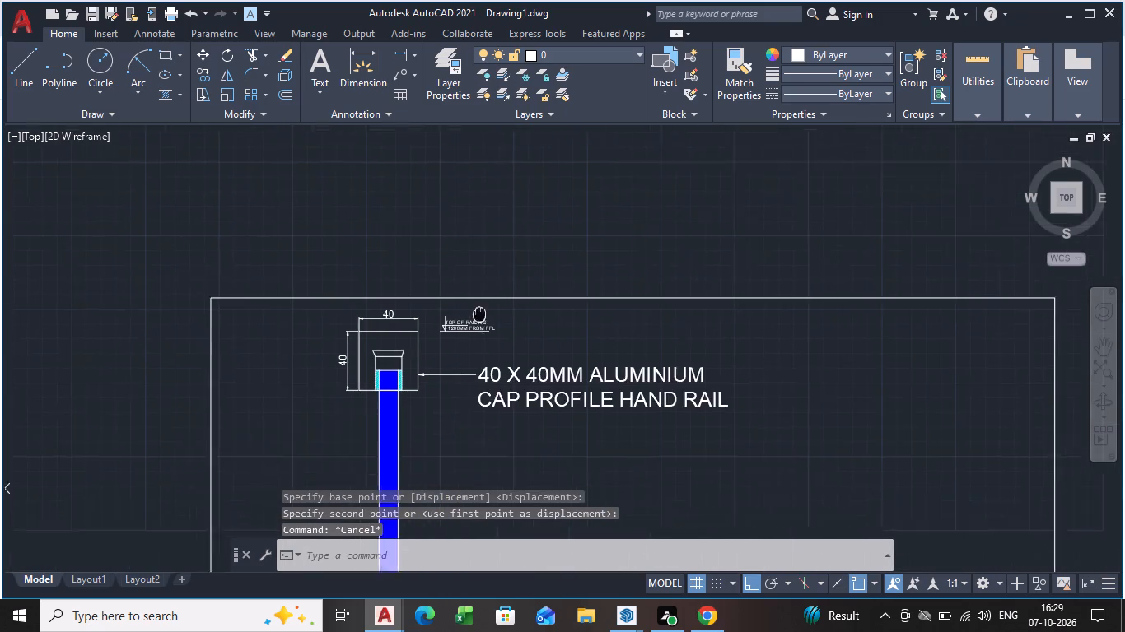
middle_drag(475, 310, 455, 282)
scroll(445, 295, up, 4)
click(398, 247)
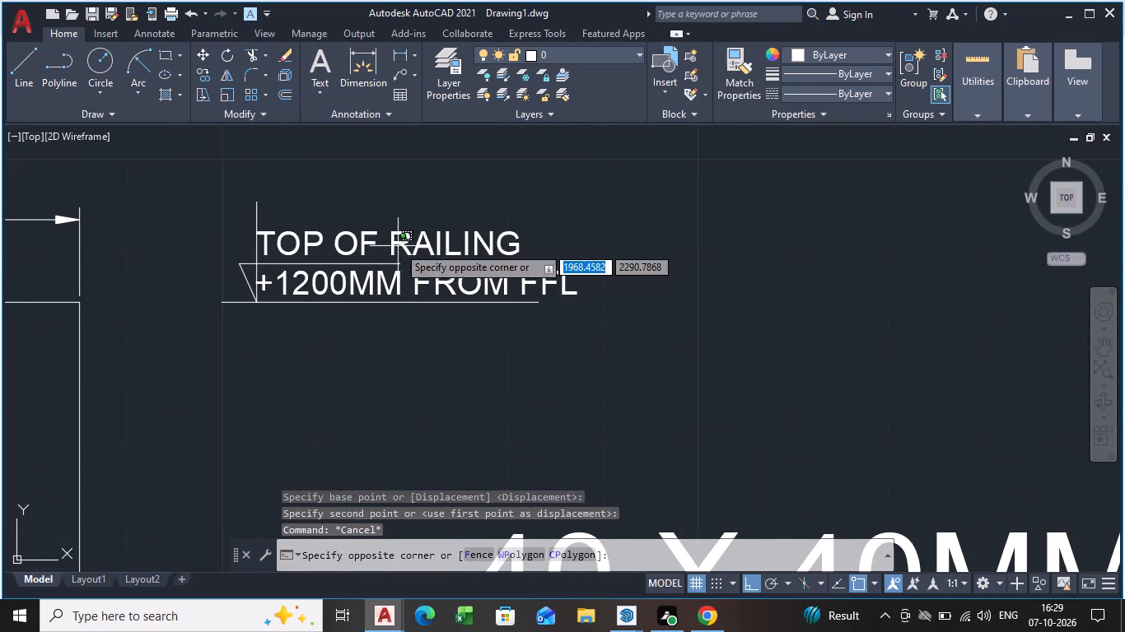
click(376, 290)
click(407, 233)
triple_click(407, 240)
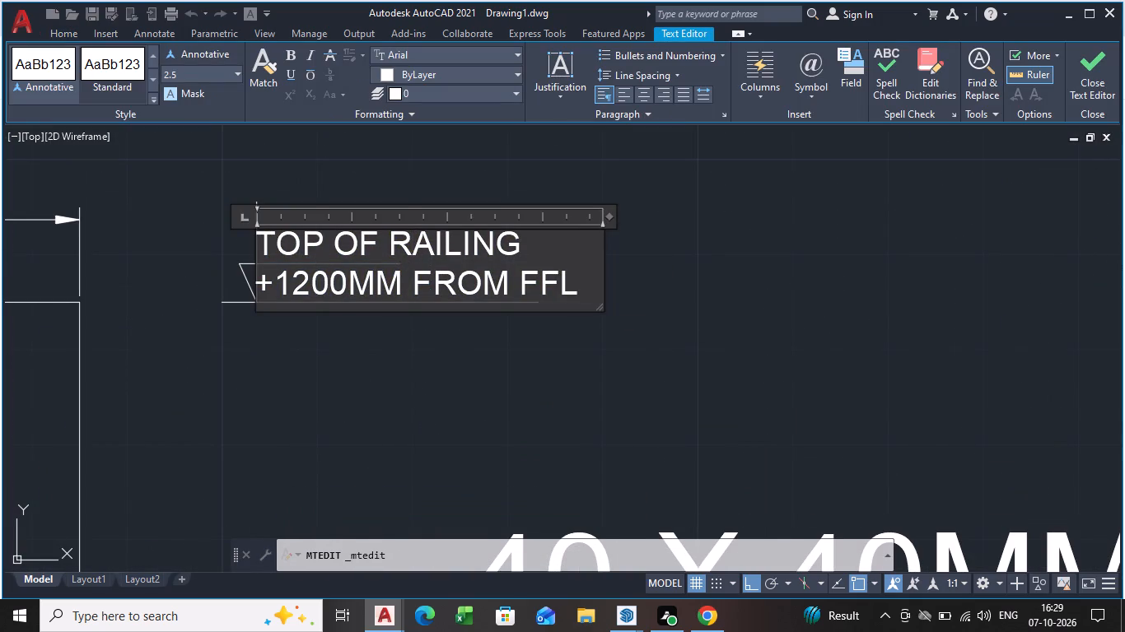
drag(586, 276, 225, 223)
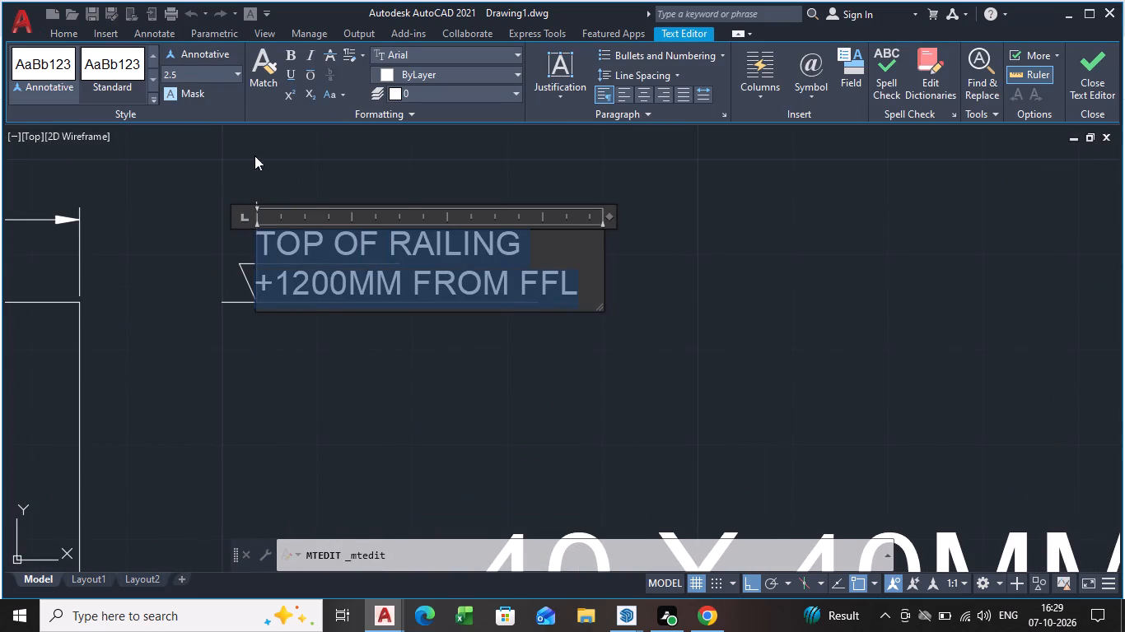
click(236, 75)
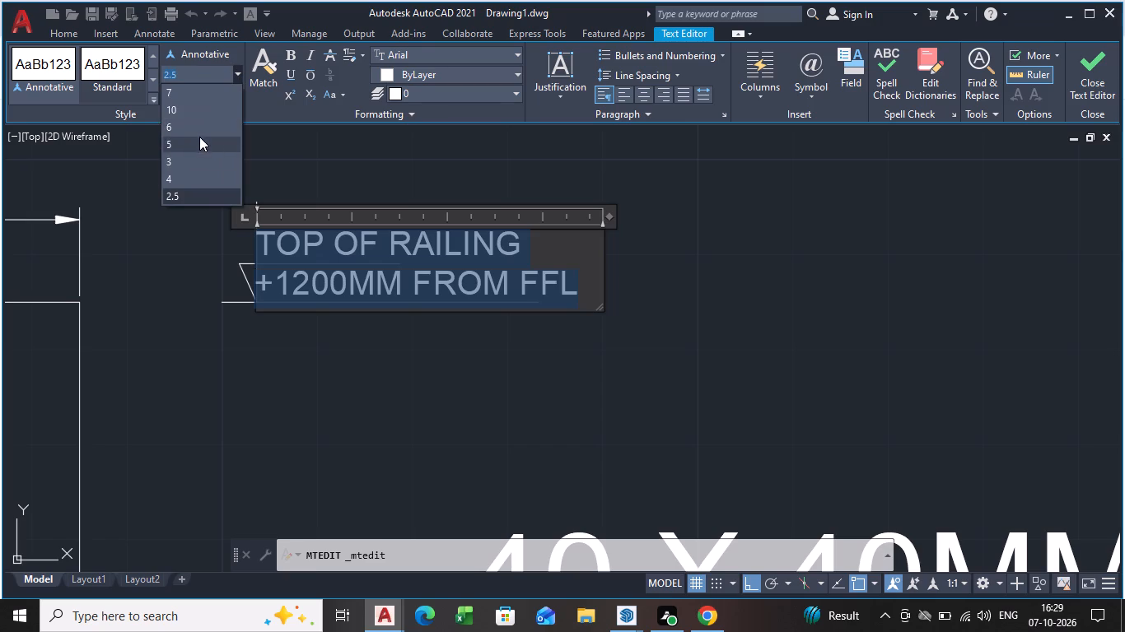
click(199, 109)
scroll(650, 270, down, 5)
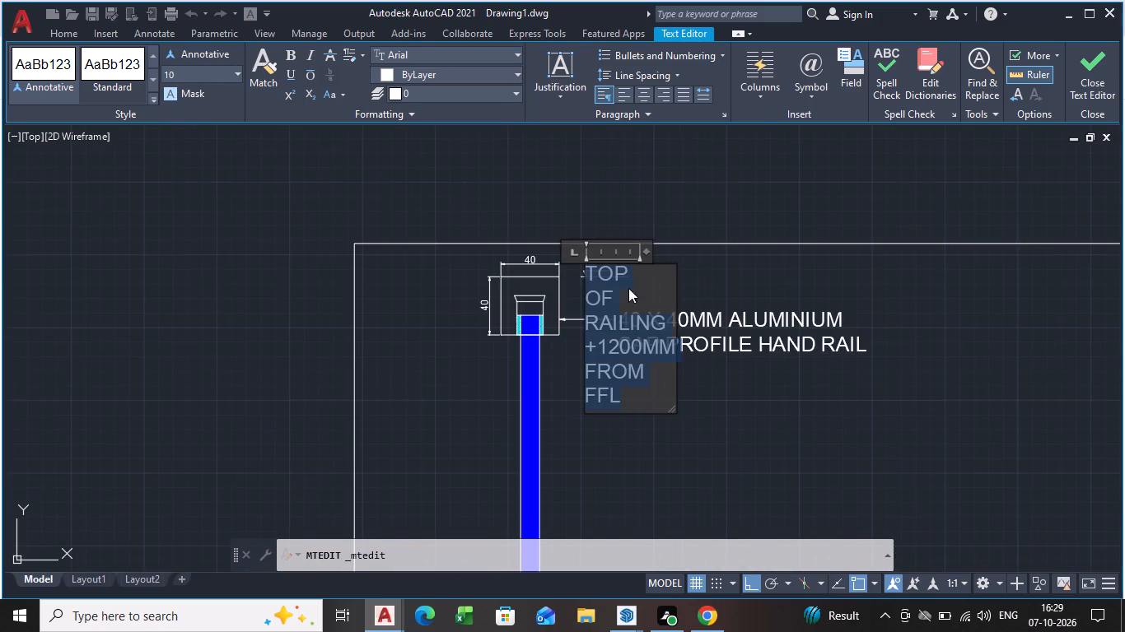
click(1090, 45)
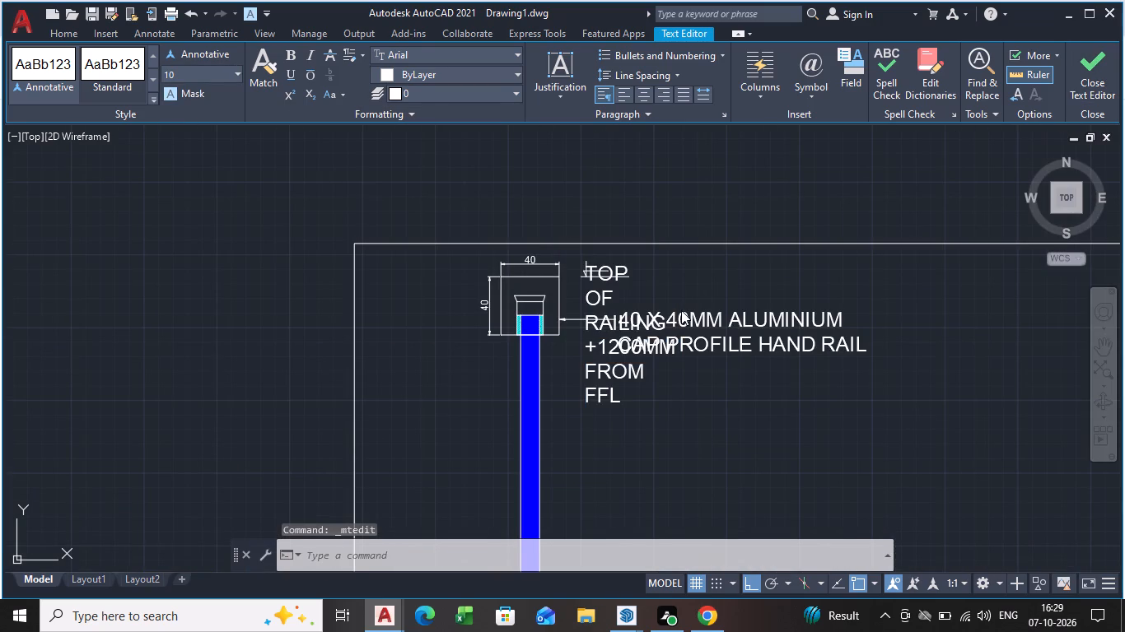
Widen the top-of-railing note's frame by about 110 units so the text wraps onto two lines.
click(593, 382)
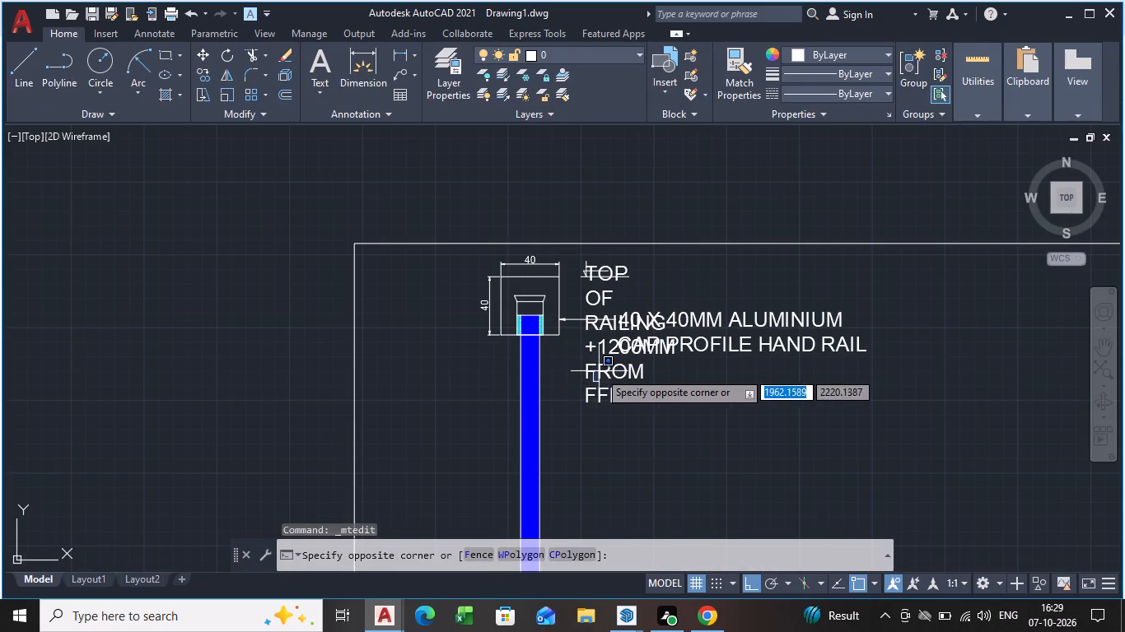
click(600, 367)
click(597, 360)
click(595, 373)
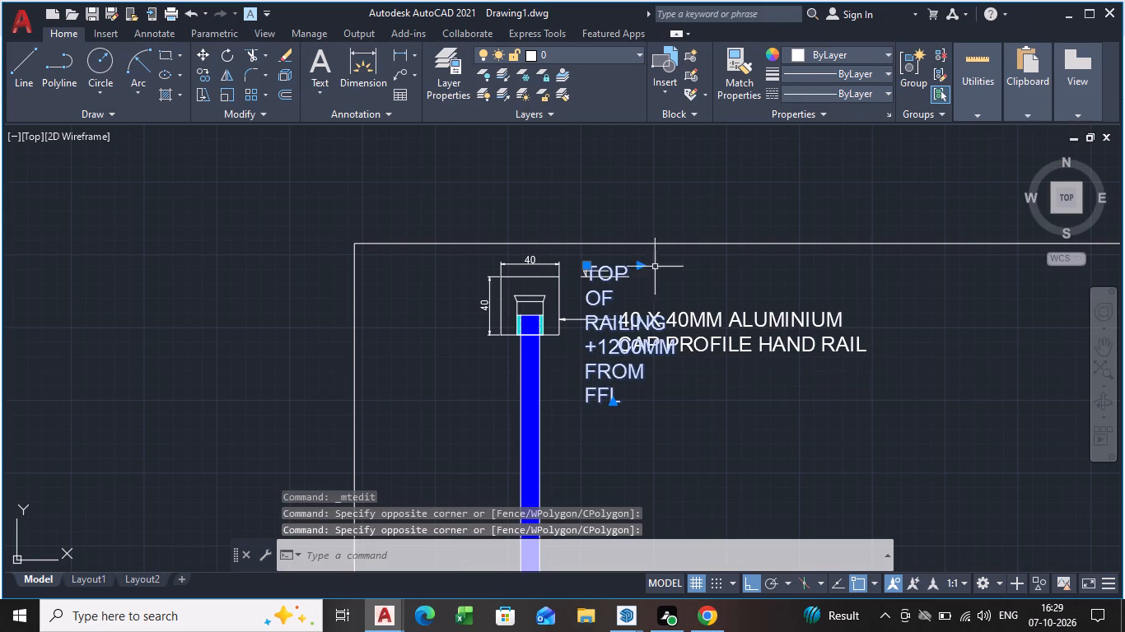
click(638, 264)
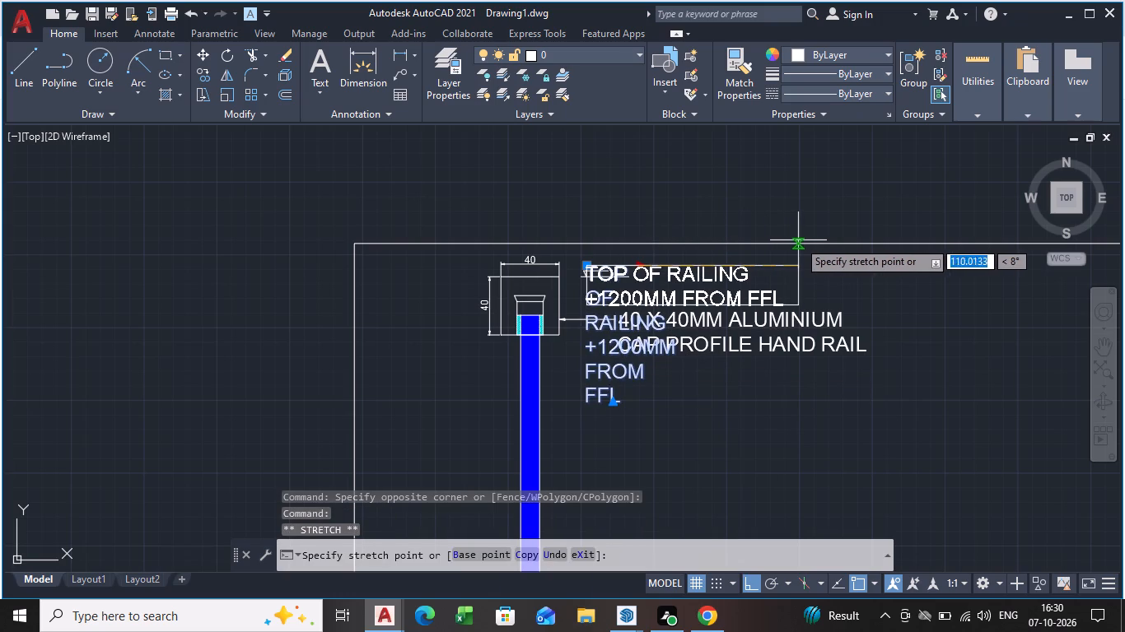
click(798, 240)
Move the top-of-railing note straight up about 13 units, clear of the handrail cap note.
scroll(698, 302, up, 2)
middle_drag(687, 287, 670, 301)
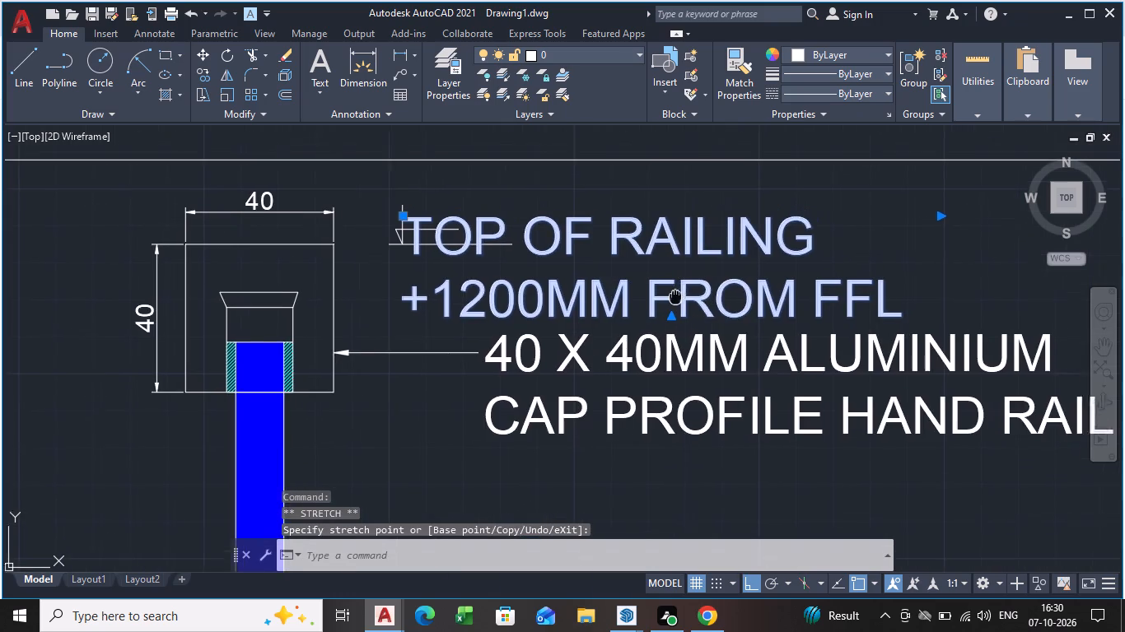
middle_drag(670, 301, 532, 339)
key(m)
key(Return)
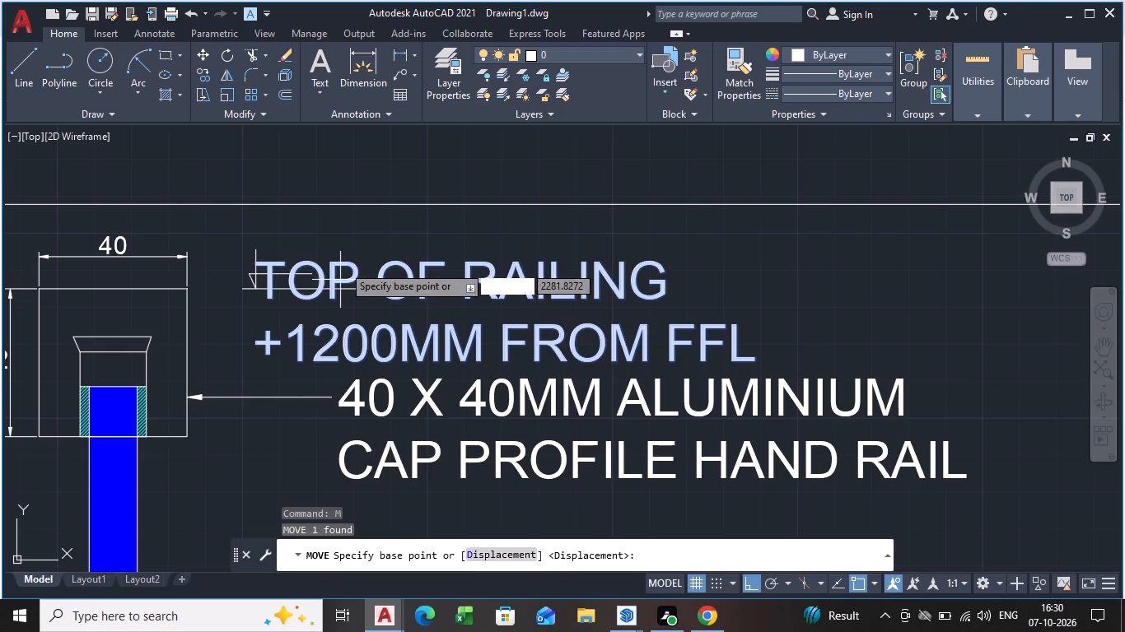
click(277, 263)
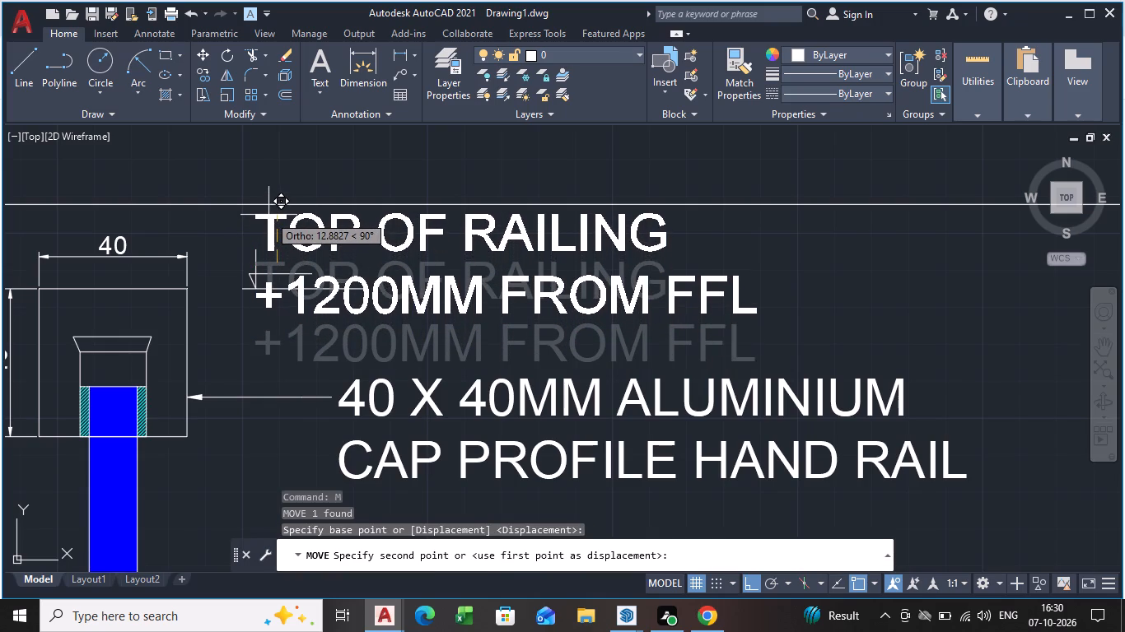
click(268, 215)
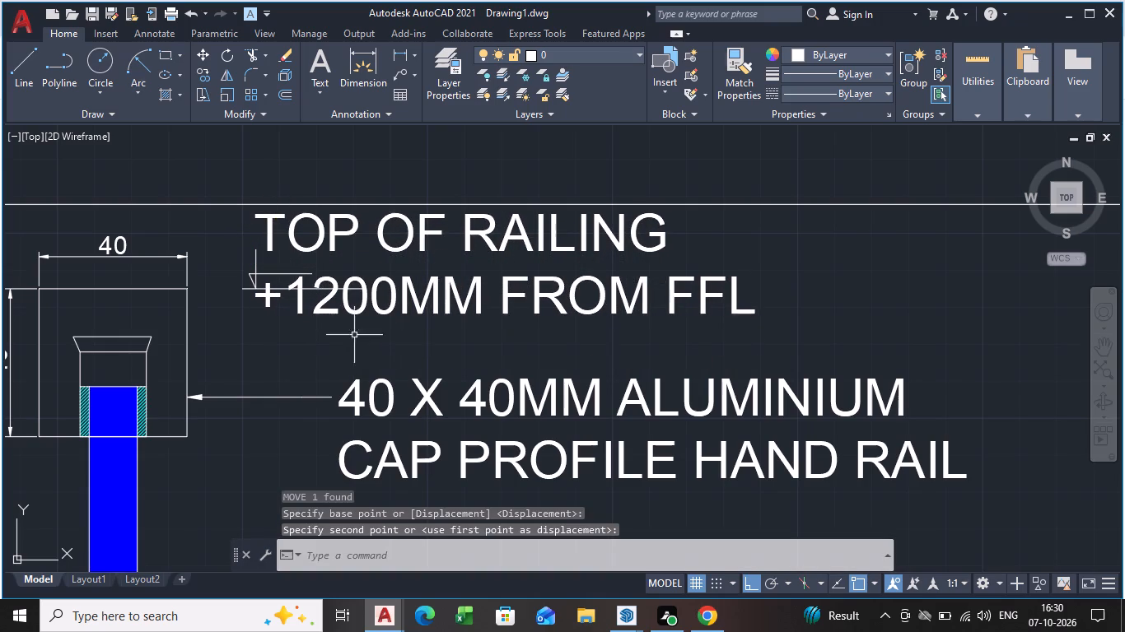
Set the top-of-railing note's text height to 6 and start a new line before +1200MM.
click(318, 239)
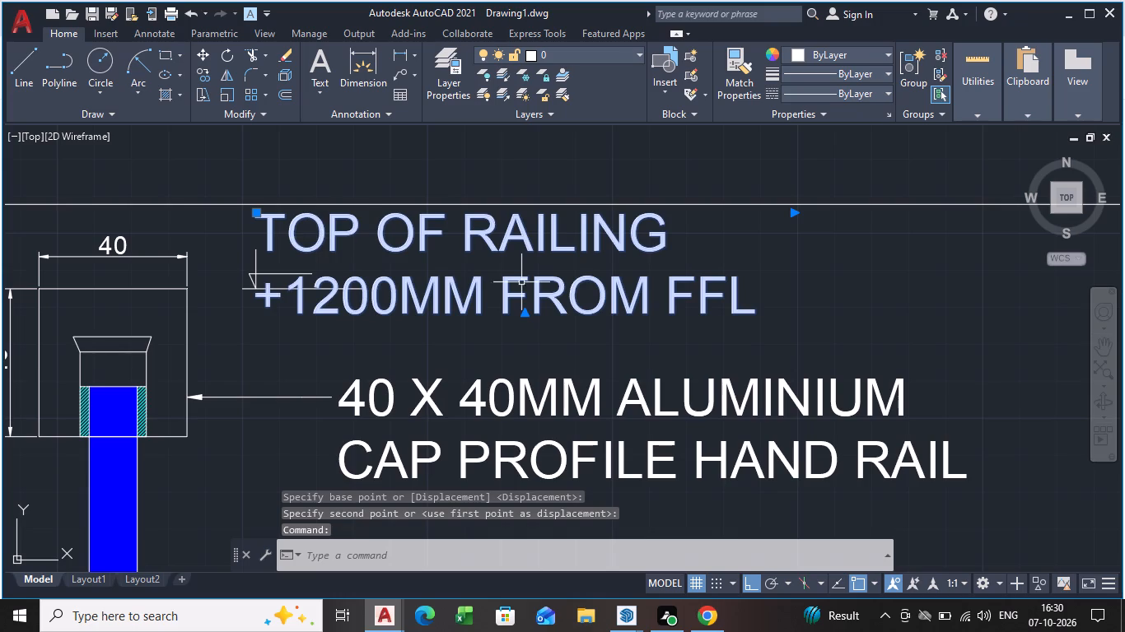
triple_click(678, 300)
double_click(673, 296)
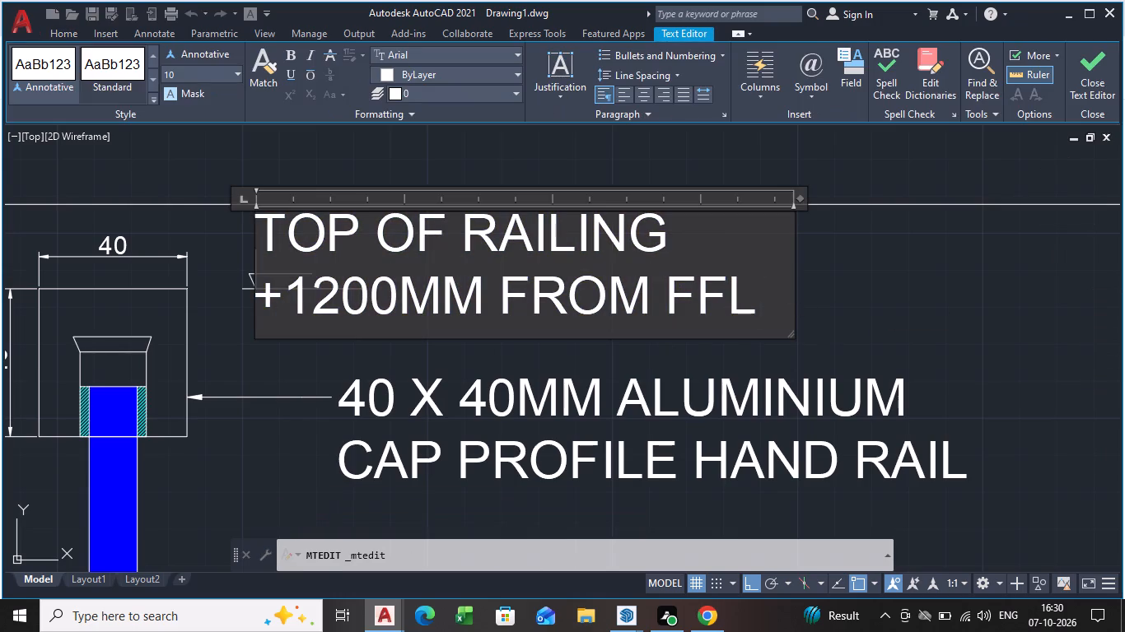
drag(765, 298, 253, 240)
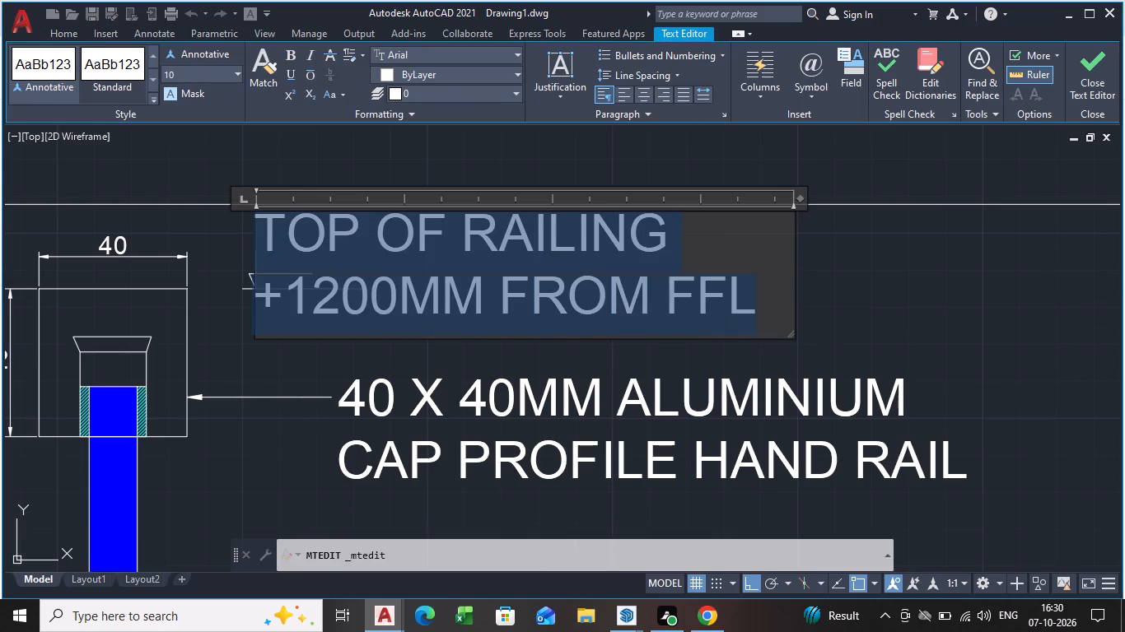
drag(253, 240, 246, 240)
click(236, 77)
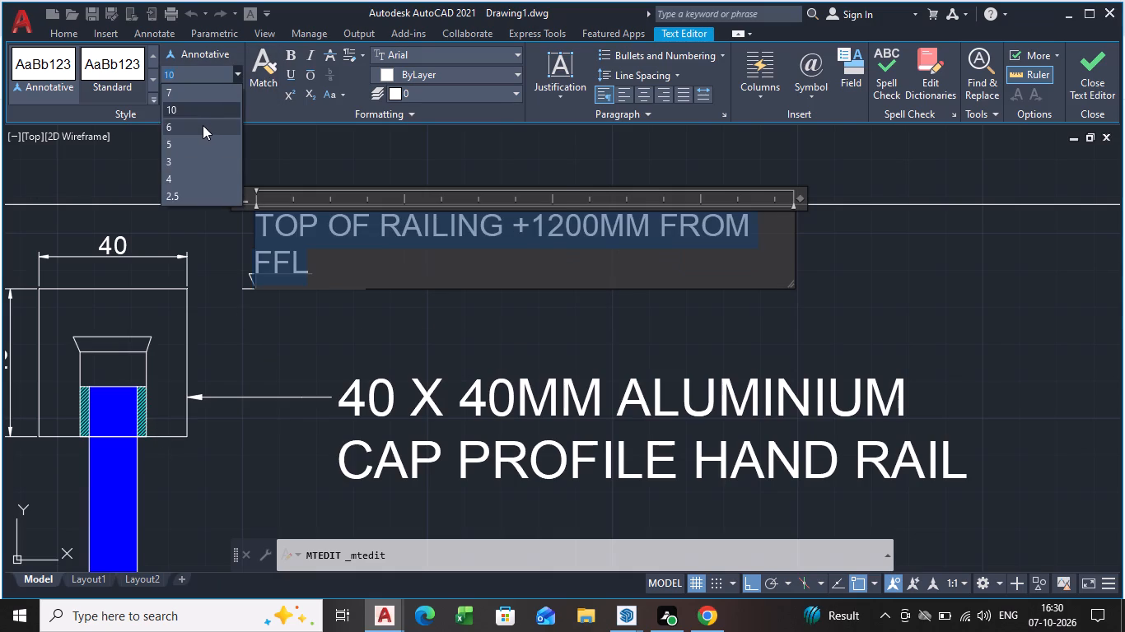
click(203, 125)
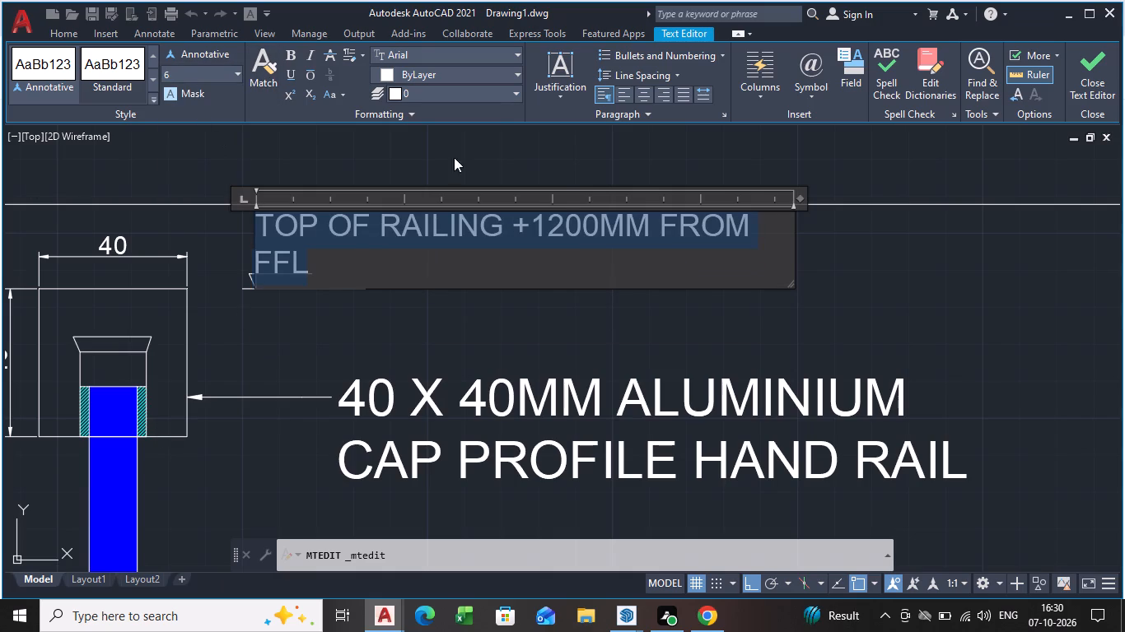
click(510, 221)
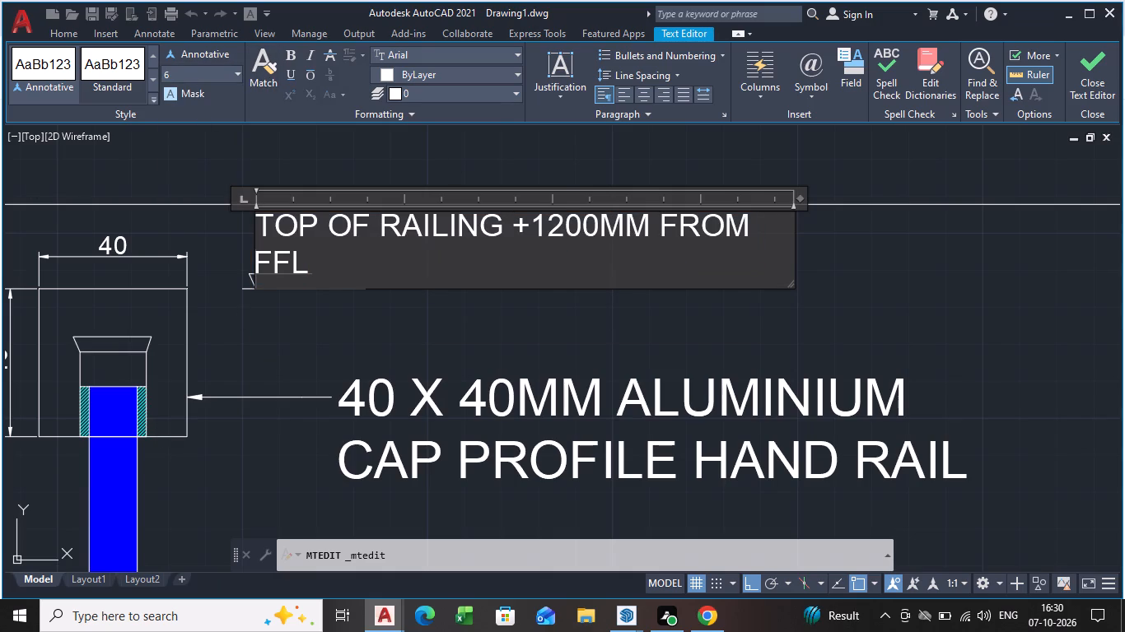
key(Return)
click(1083, 58)
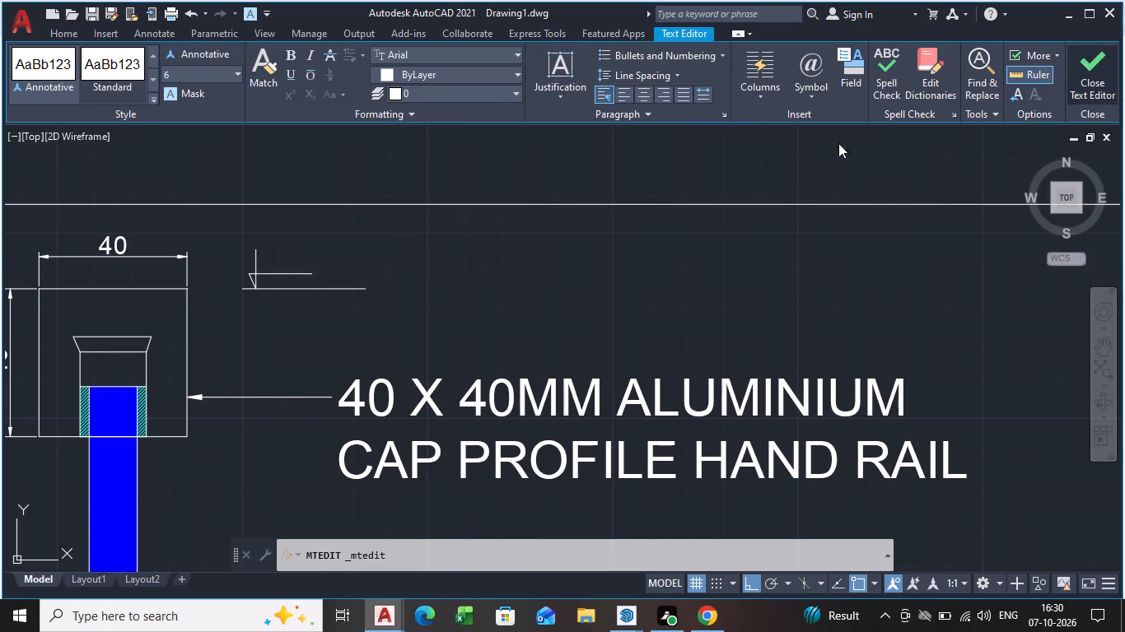
Move the top-of-railing note straight down about 10 units so its first line sits at the level marker.
click(337, 258)
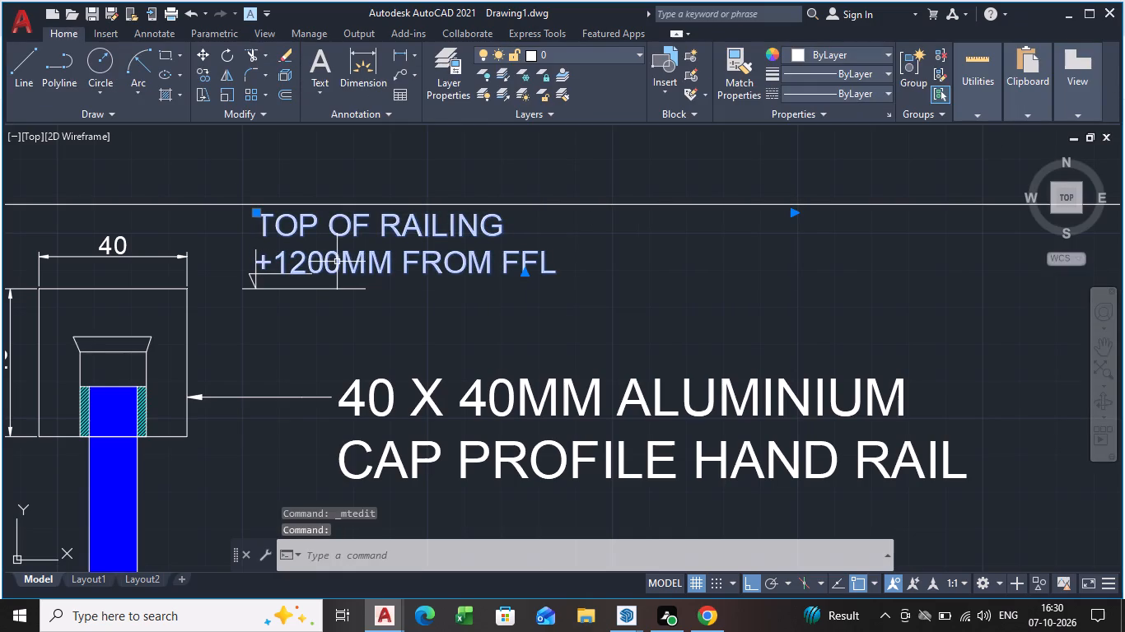
key(m)
key(Return)
click(334, 267)
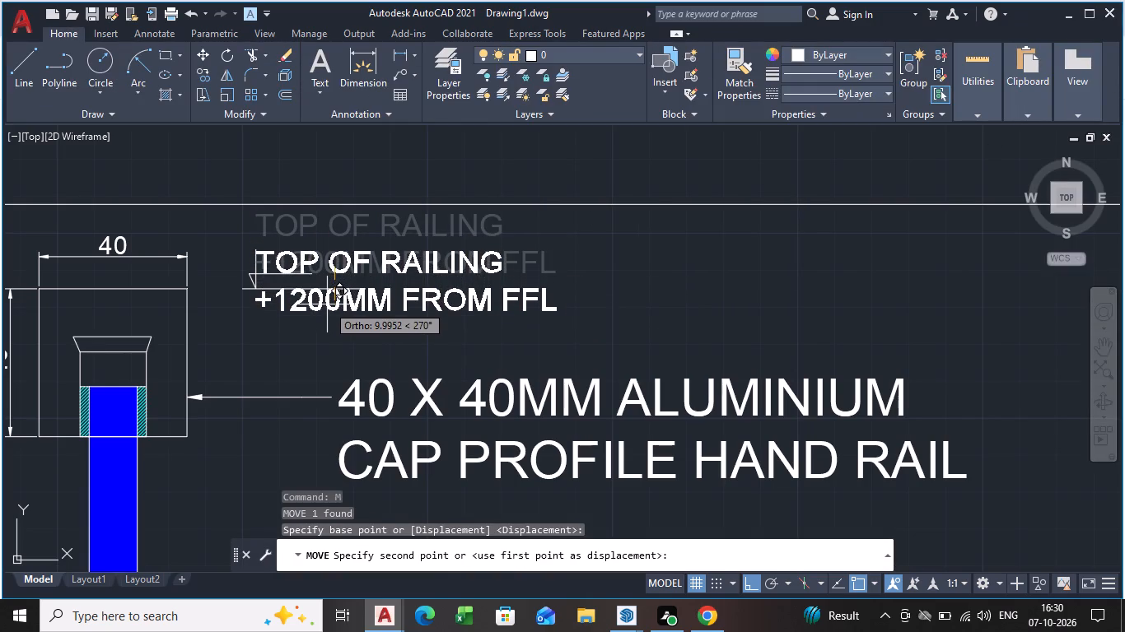
click(327, 304)
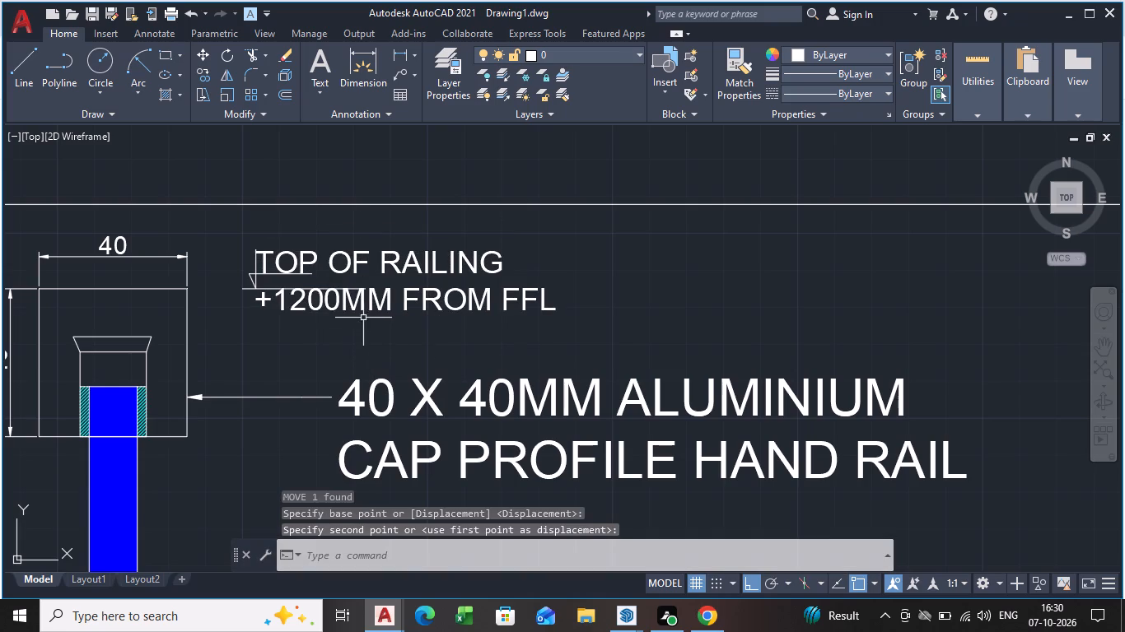
key(Escape)
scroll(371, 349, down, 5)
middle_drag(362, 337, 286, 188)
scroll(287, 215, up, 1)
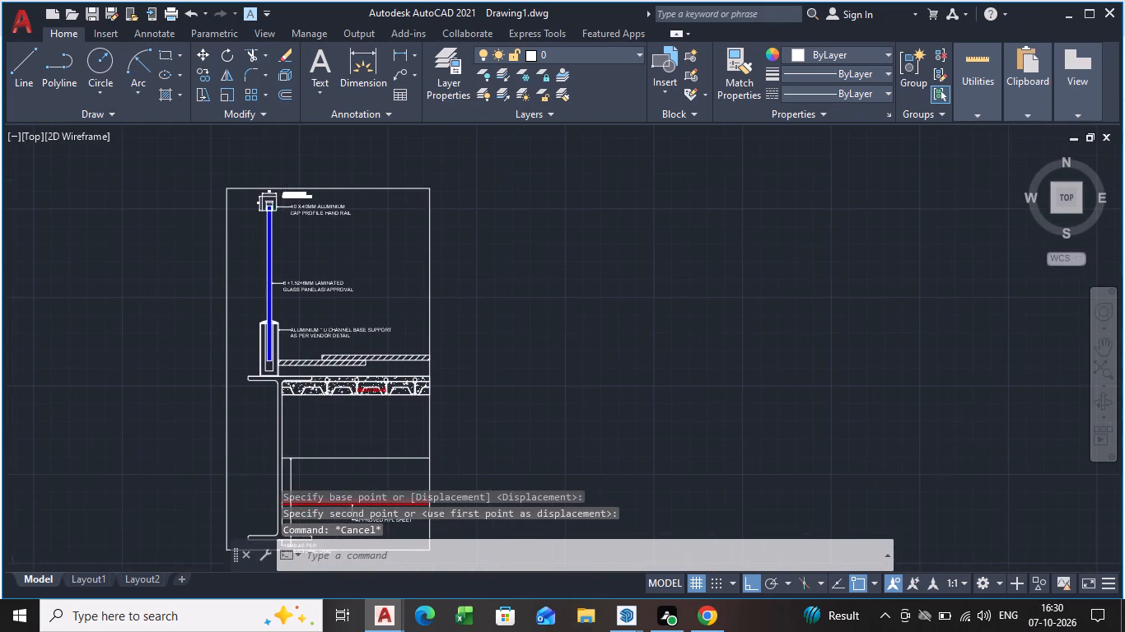
Move the level marker's base line straight down about 6 units, under the +1200MM FROM FFL text line.
scroll(287, 215, up, 2)
middle_drag(329, 298, 336, 412)
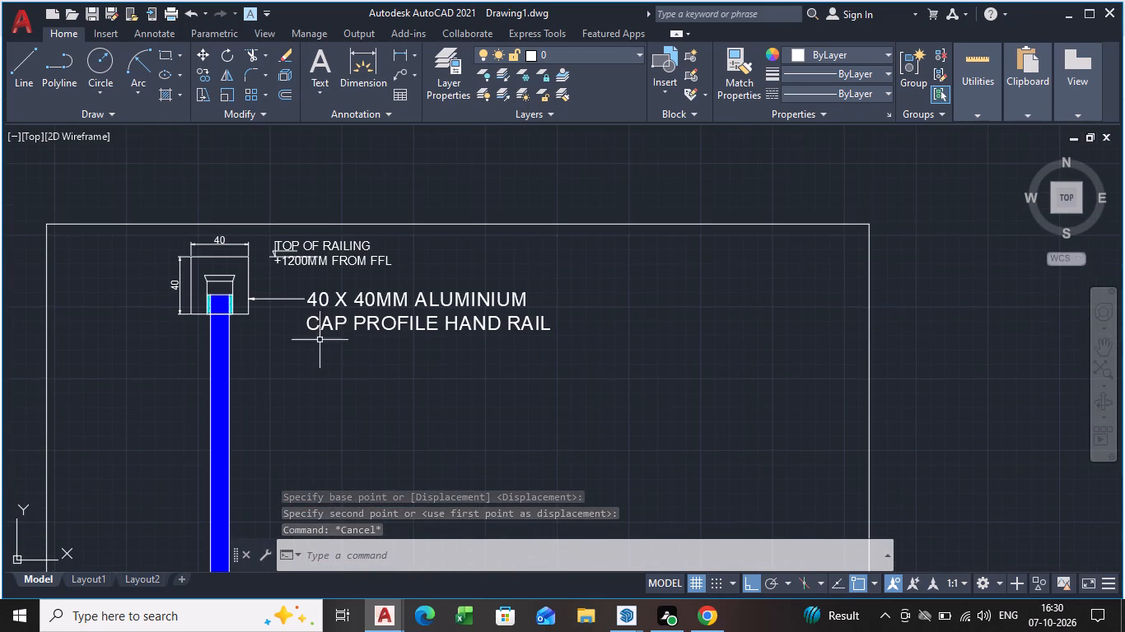
scroll(279, 259, up, 3)
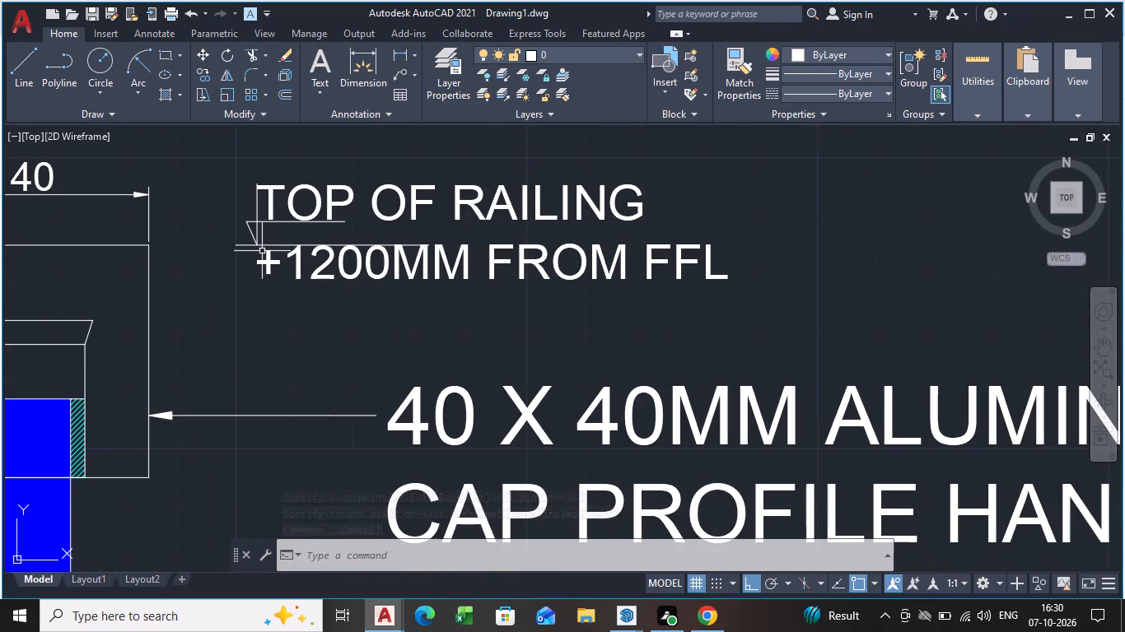
scroll(262, 252, up, 1)
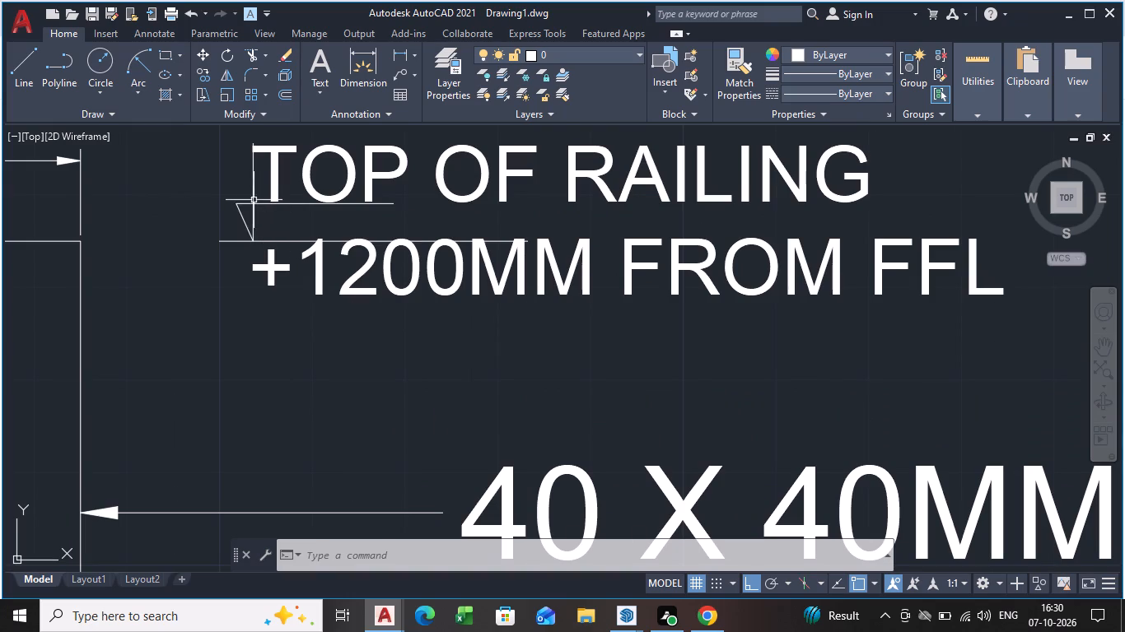
scroll(256, 201, up, 1)
click(261, 267)
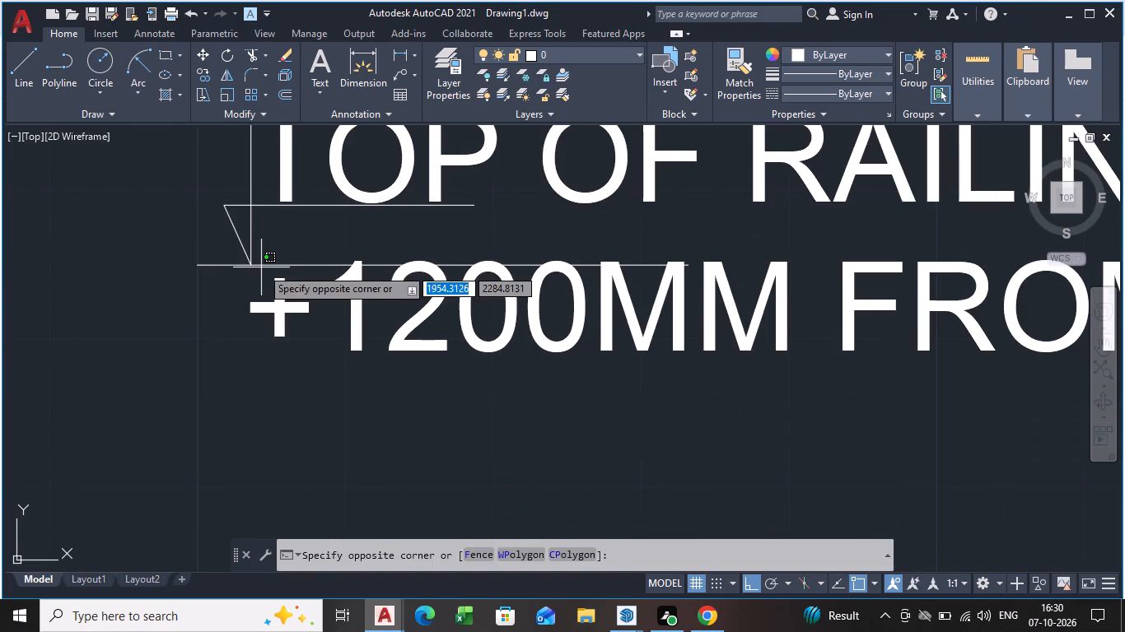
click(279, 262)
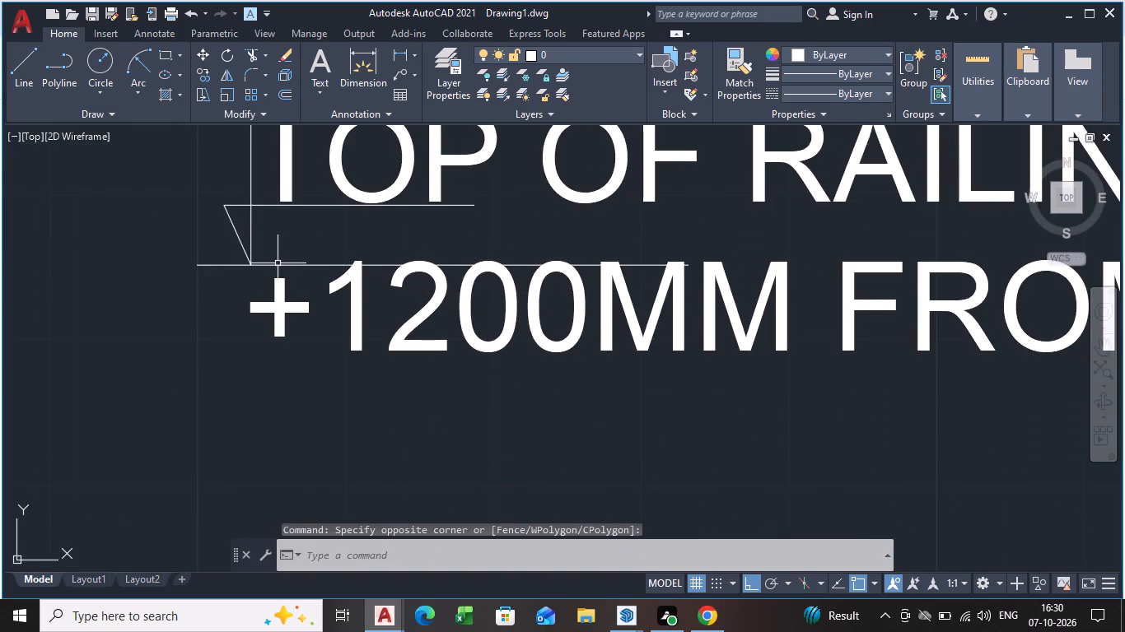
click(278, 263)
key(m)
key(Return)
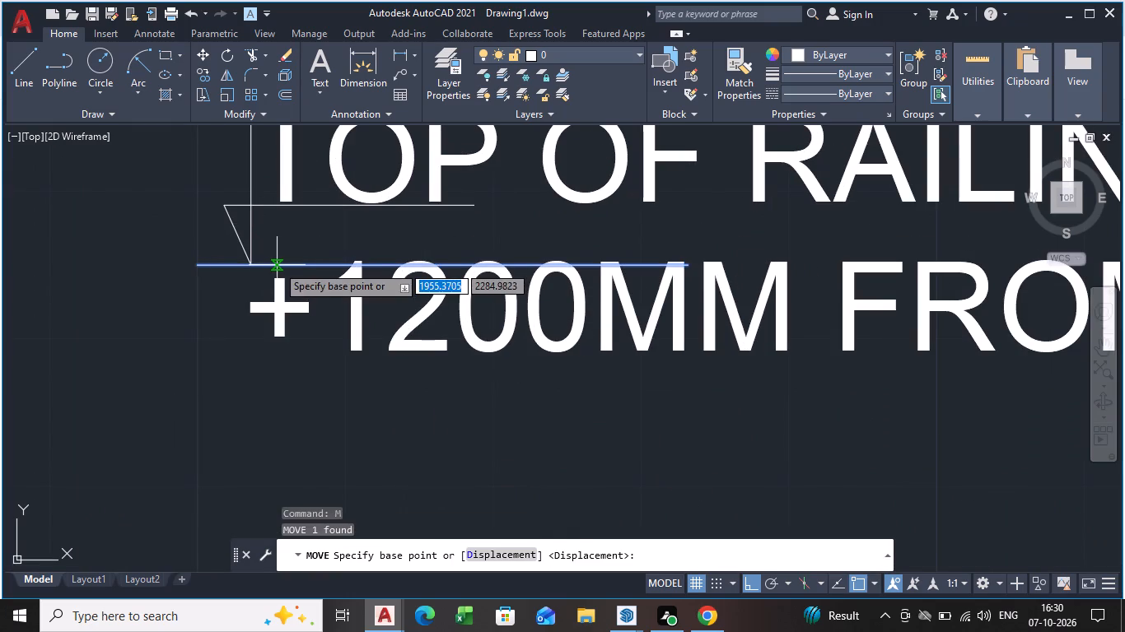
click(277, 265)
click(295, 352)
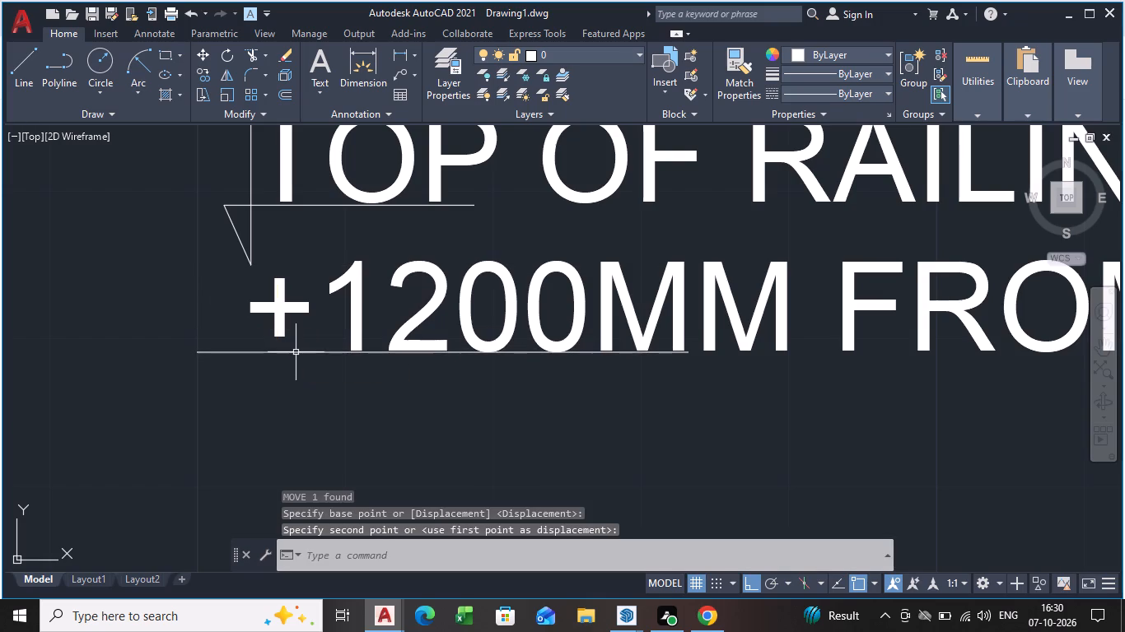
Stretch the lower end of the level marker's vertical line down to its base line.
click(250, 230)
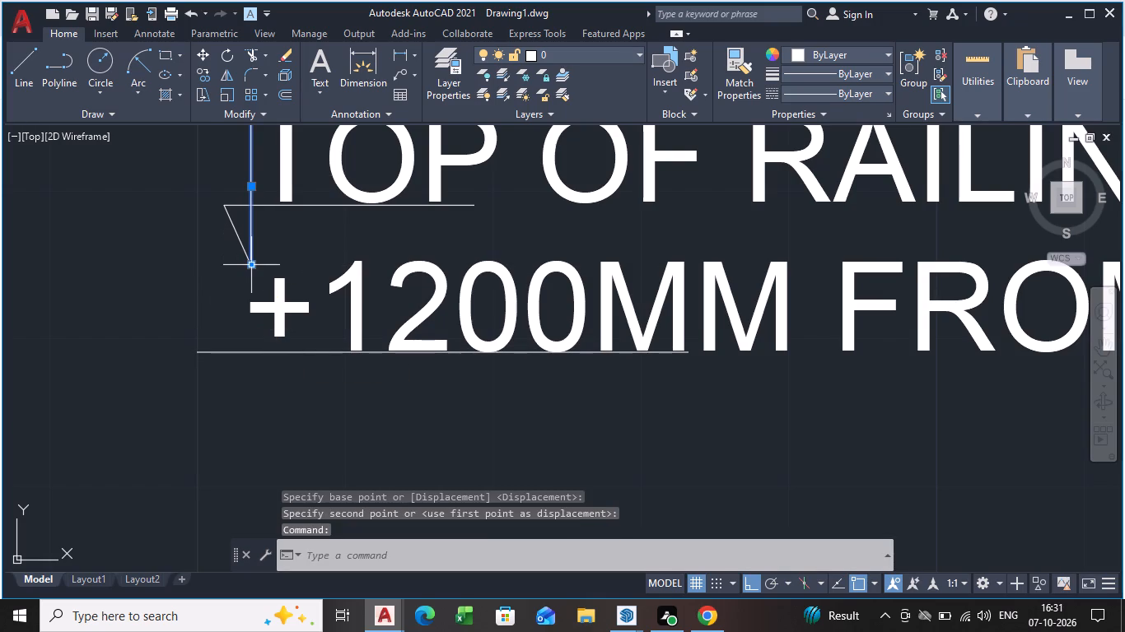
click(252, 268)
click(252, 352)
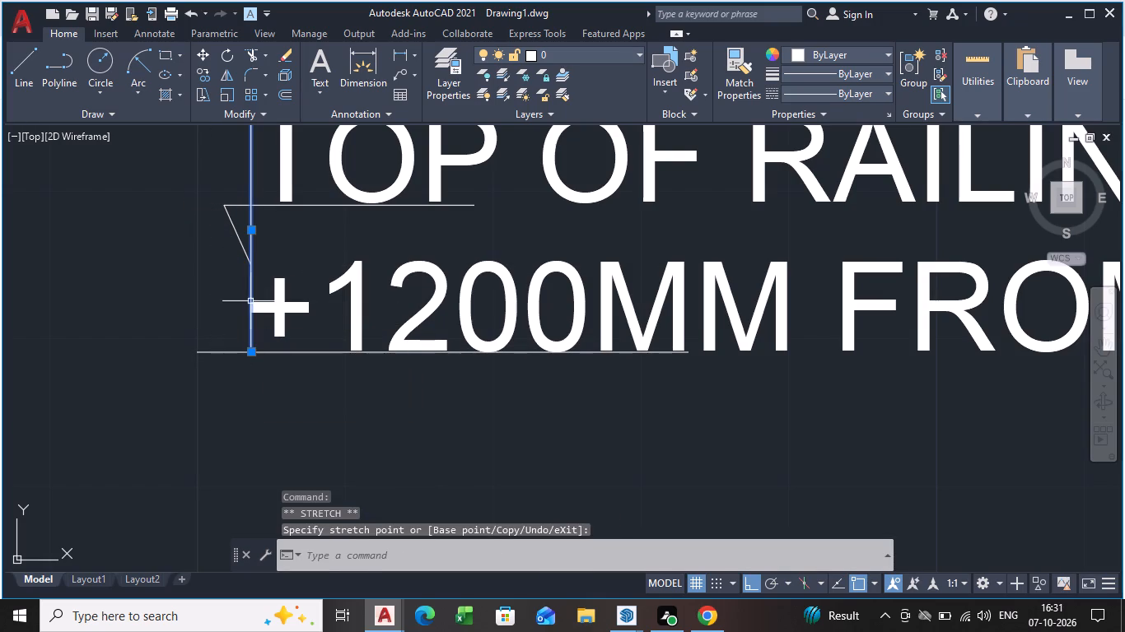
Delete the level marker's short slanted line.
click(239, 247)
click(240, 242)
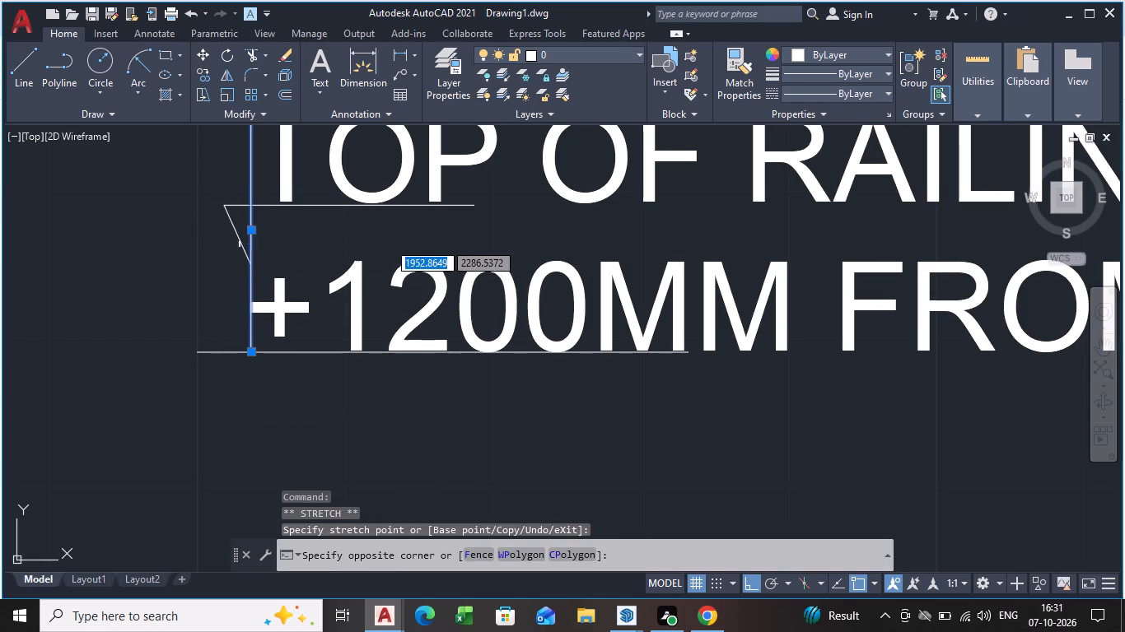
click(240, 237)
key(Delete)
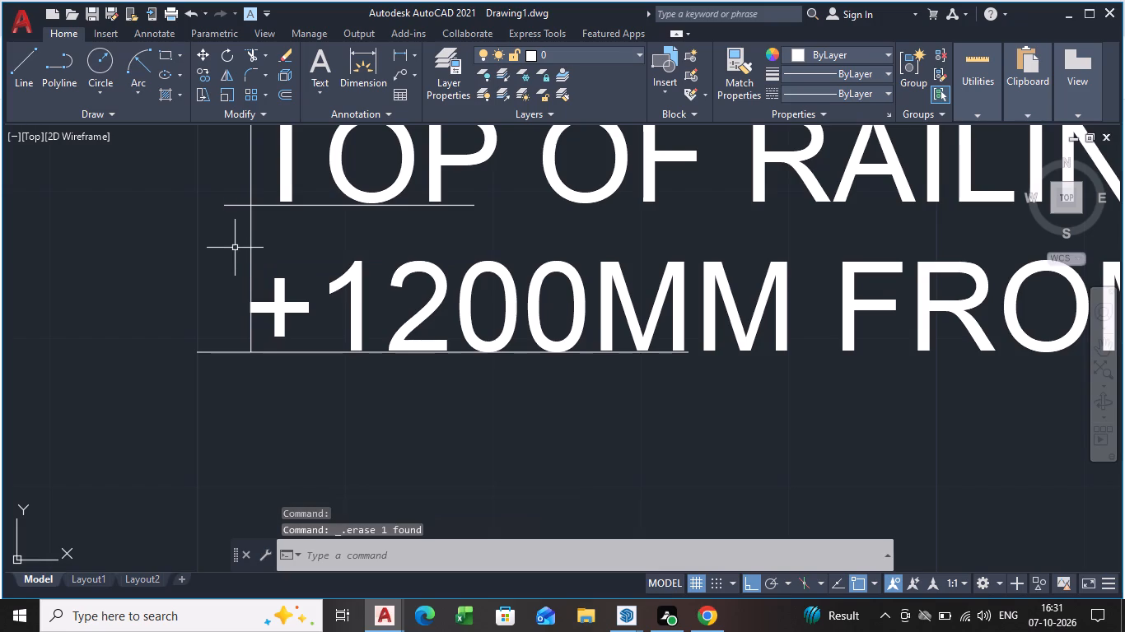
With ortho off, draw a slanted line about 10.4 units long at about 112° from the foot of the marker's vertical line.
key(l)
key(Return)
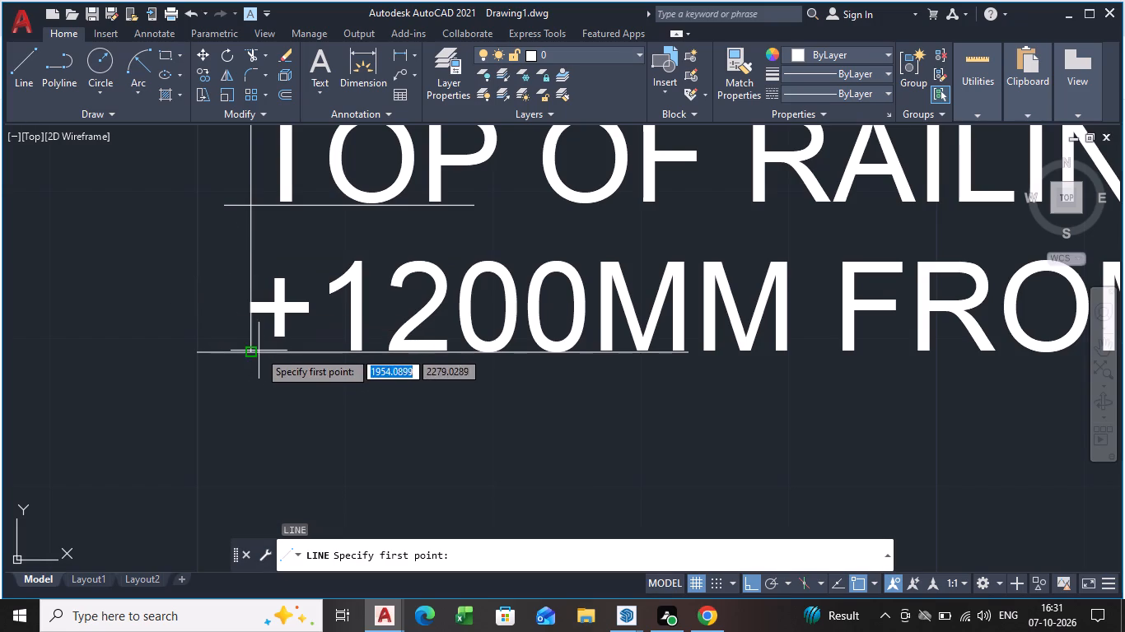
click(252, 355)
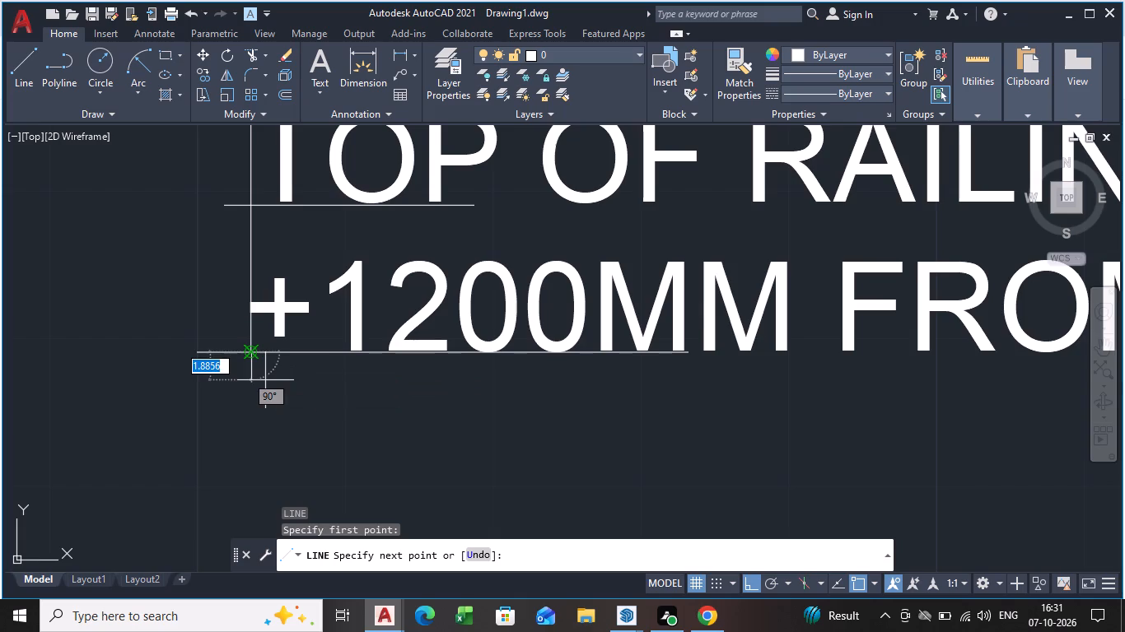
middle_drag(260, 360, 256, 416)
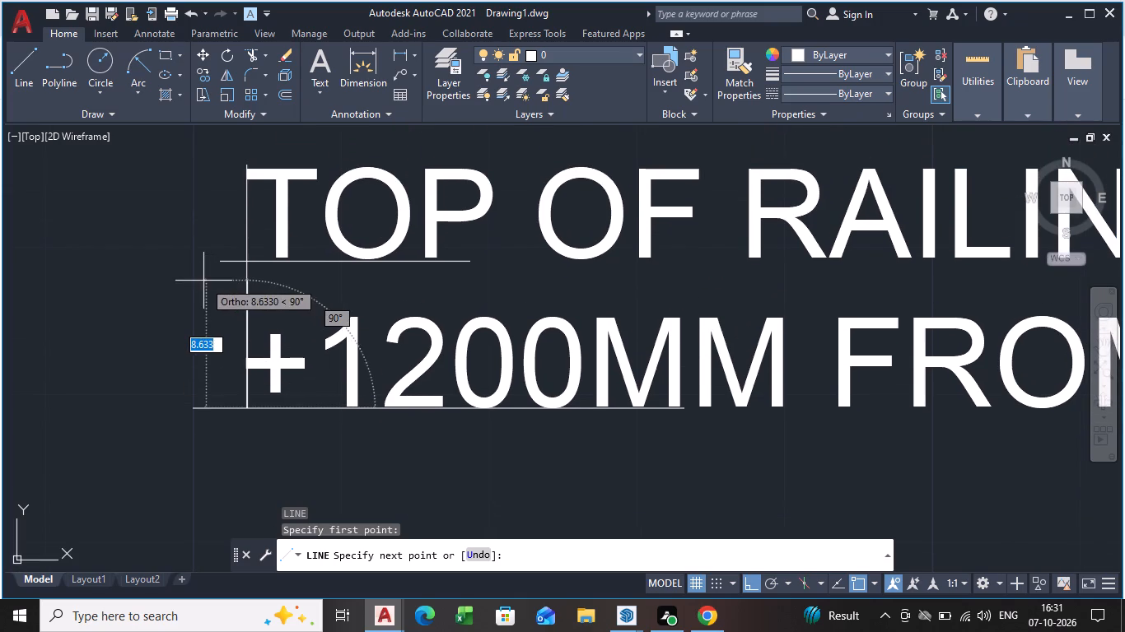
key(ctrl+F8)
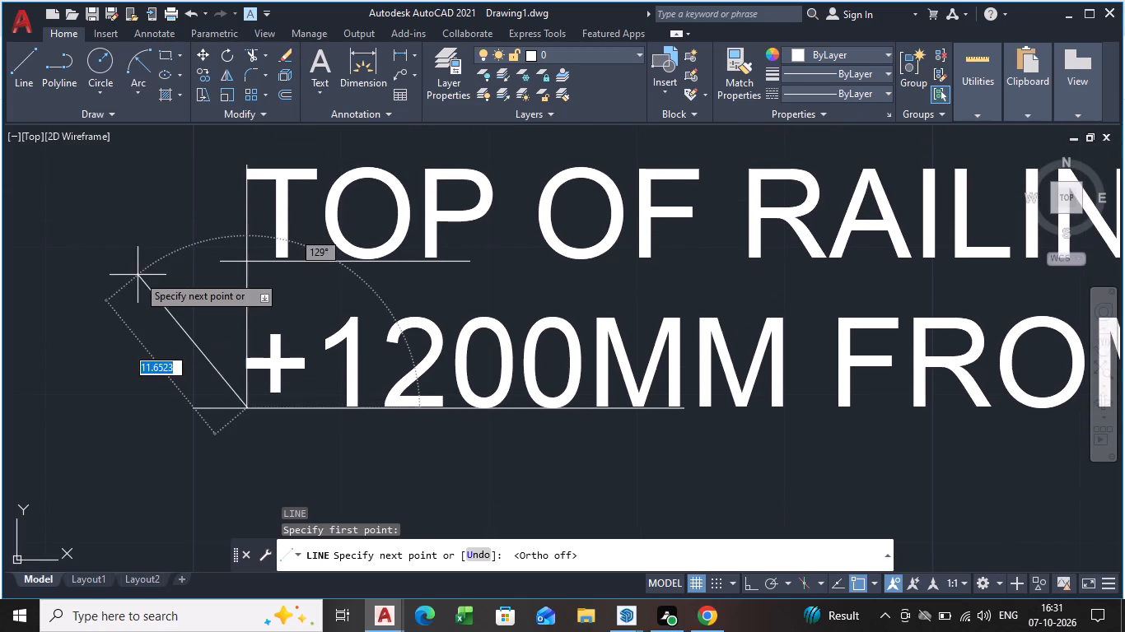
scroll(244, 270, up, 2)
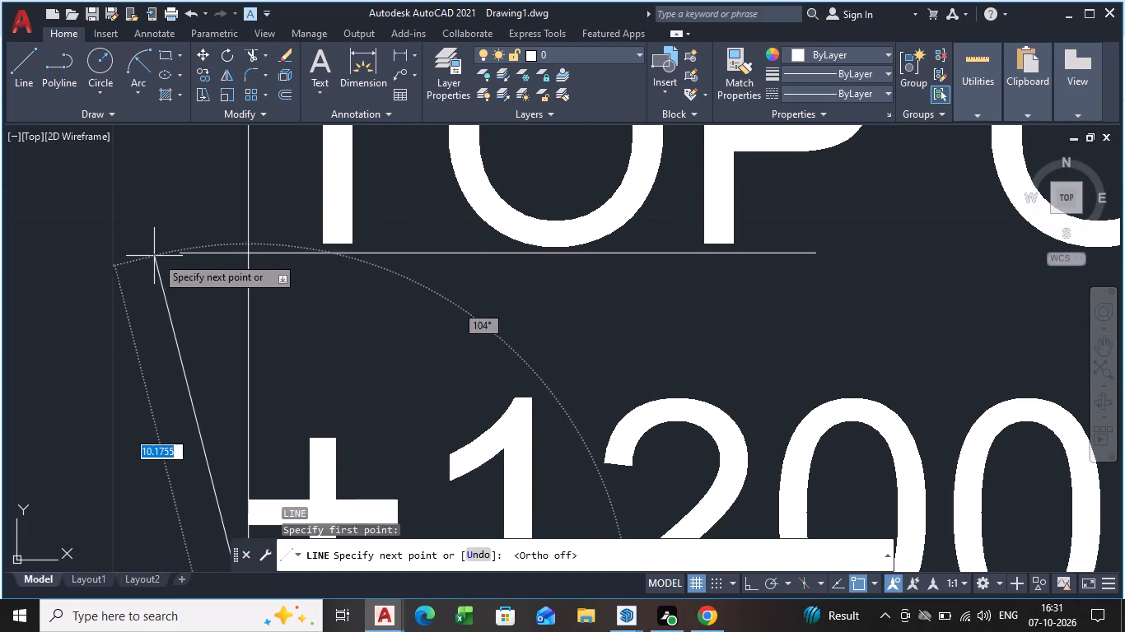
click(104, 263)
key(Escape)
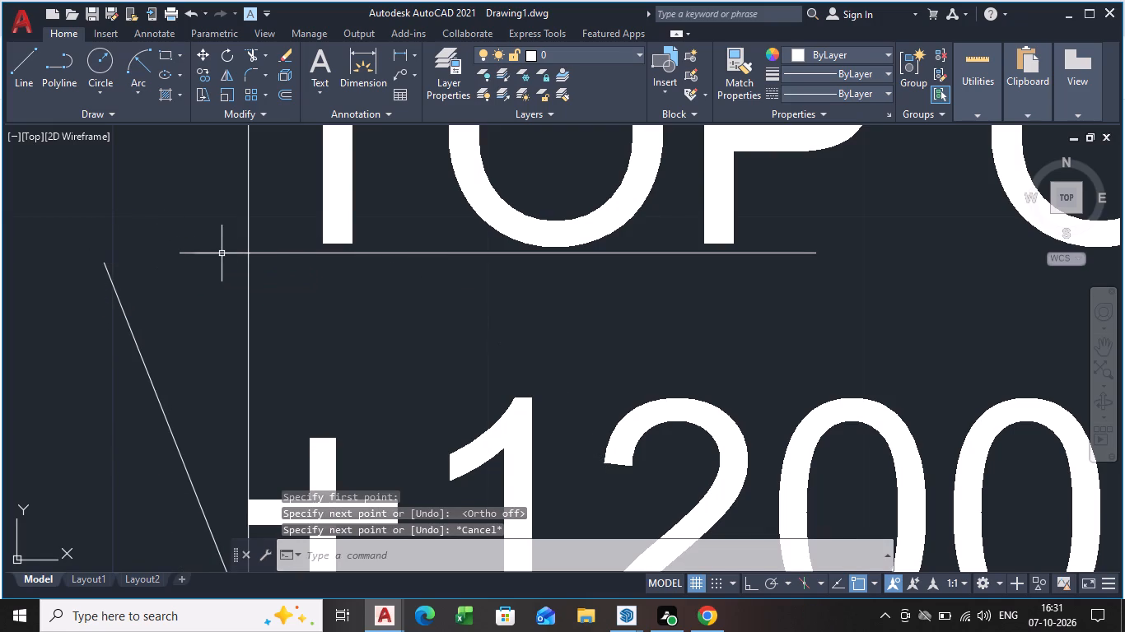
With ortho on, stretch the near end of the marker's upper horizontal line about 3 units outward, past the slanted line.
click(223, 250)
click(213, 258)
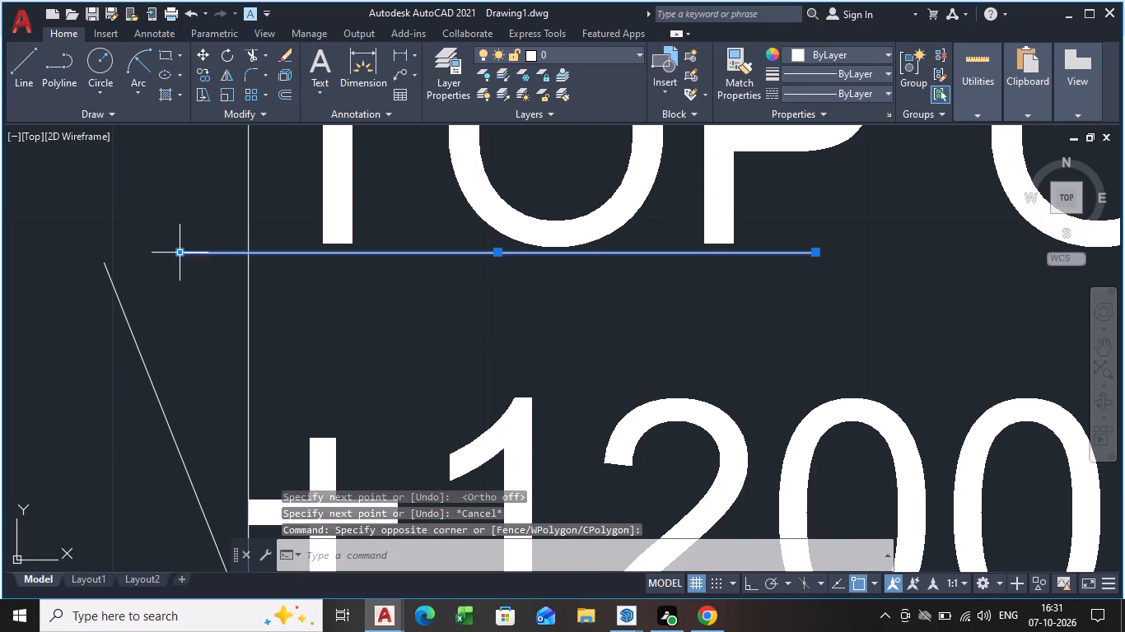
click(181, 253)
key(Escape)
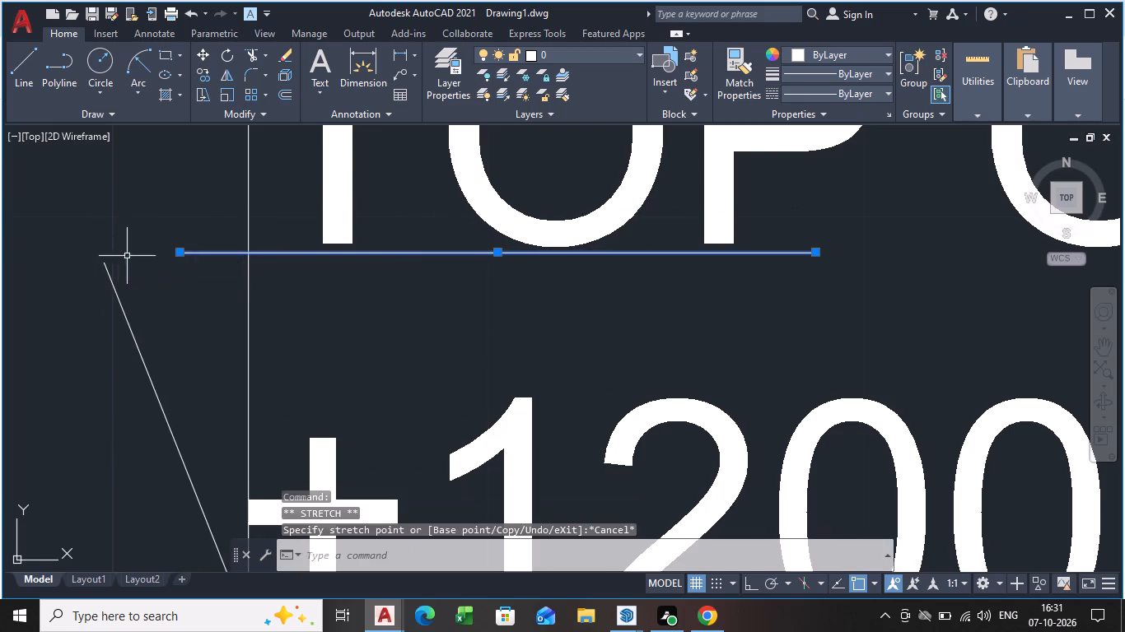
click(182, 251)
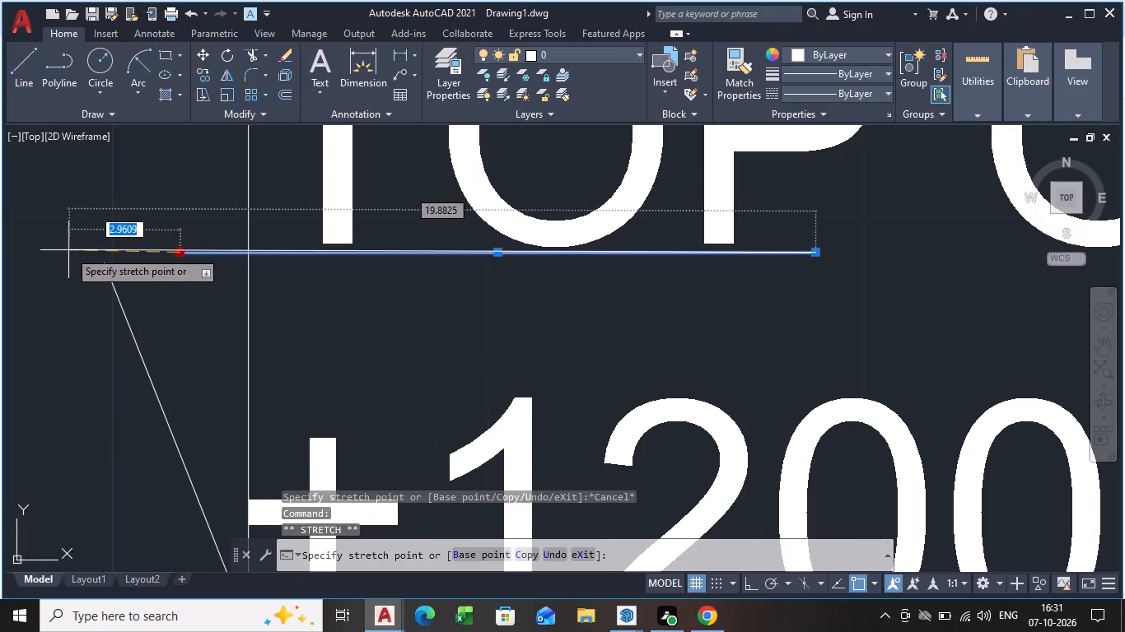
key(ctrl+F8)
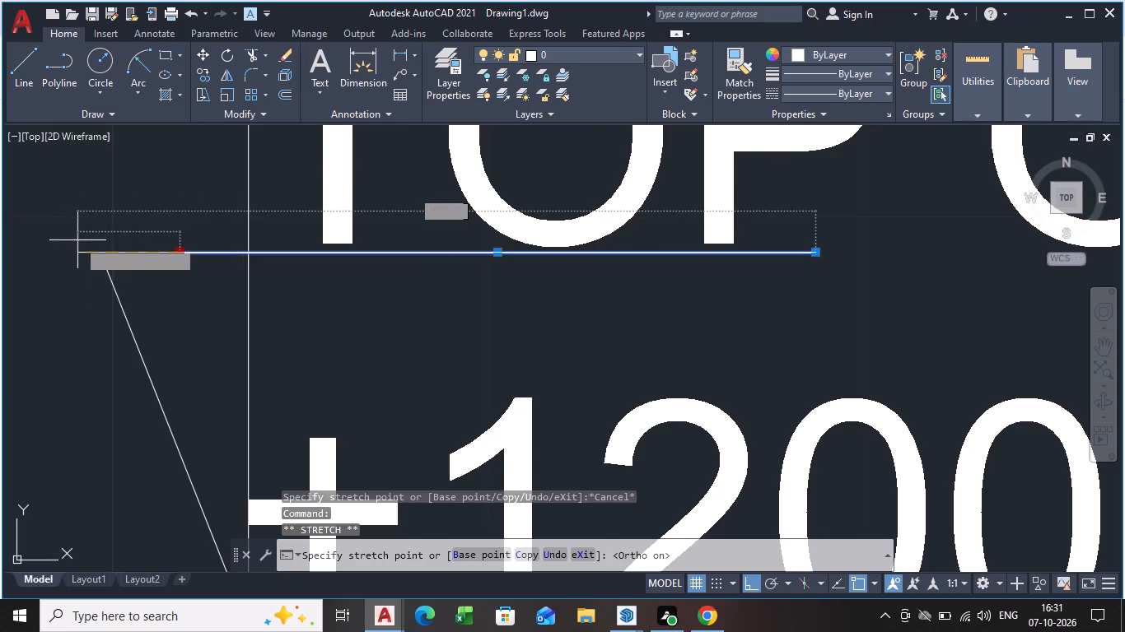
click(60, 232)
key(Escape)
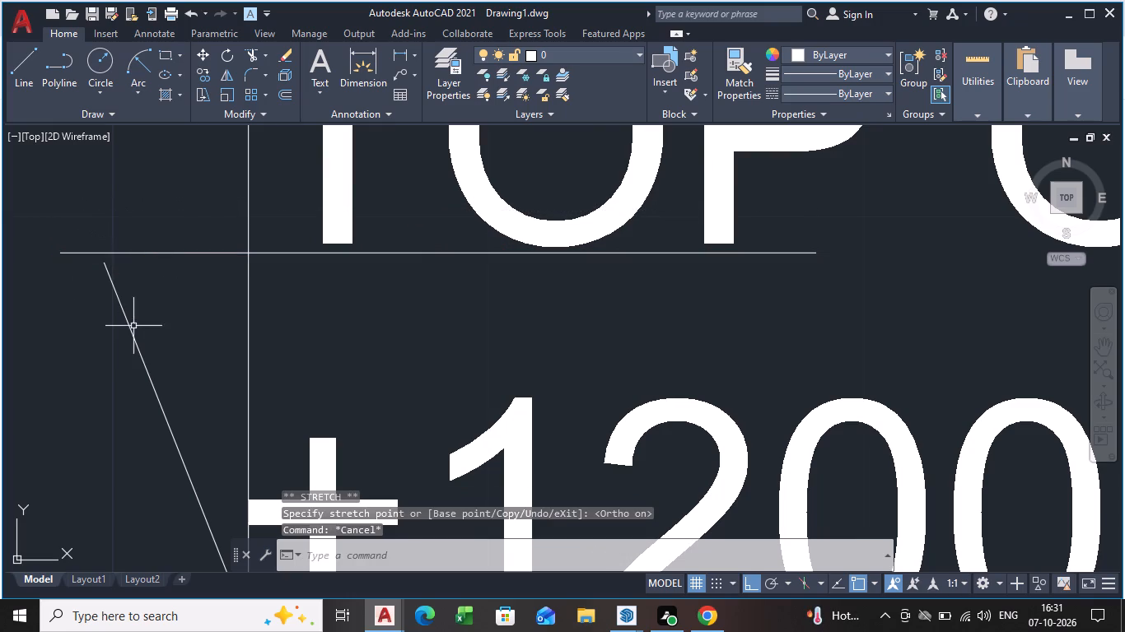
Stretch the slanted line's top end straight up about 1.1 units so it crosses the marker's upper horizontal line.
click(127, 323)
drag(103, 262, 96, 255)
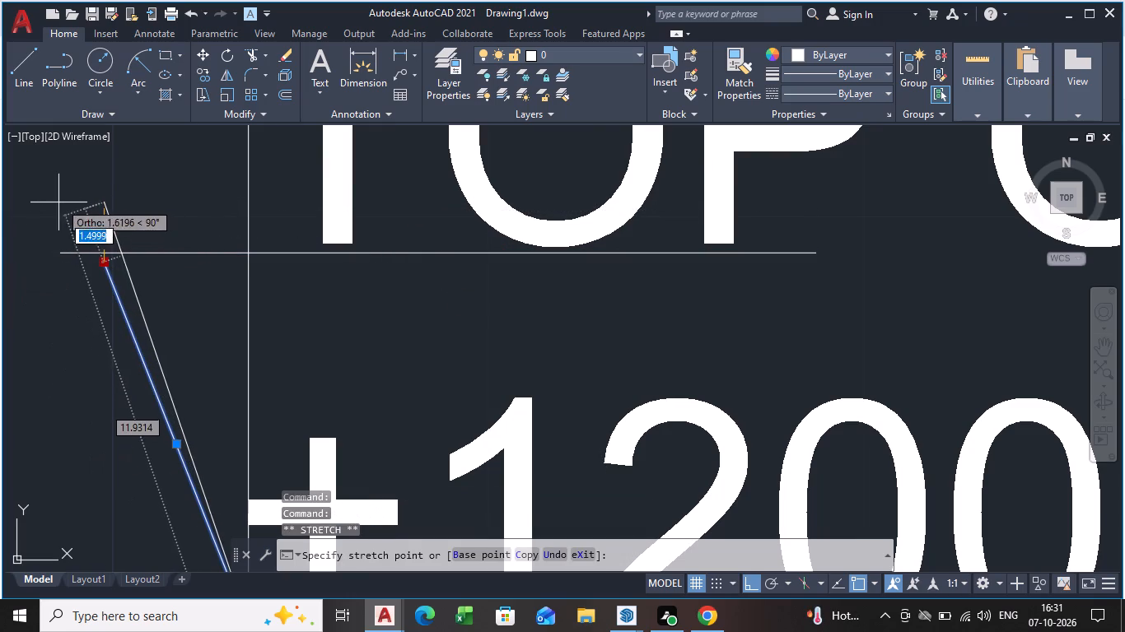
scroll(65, 211, up, 3)
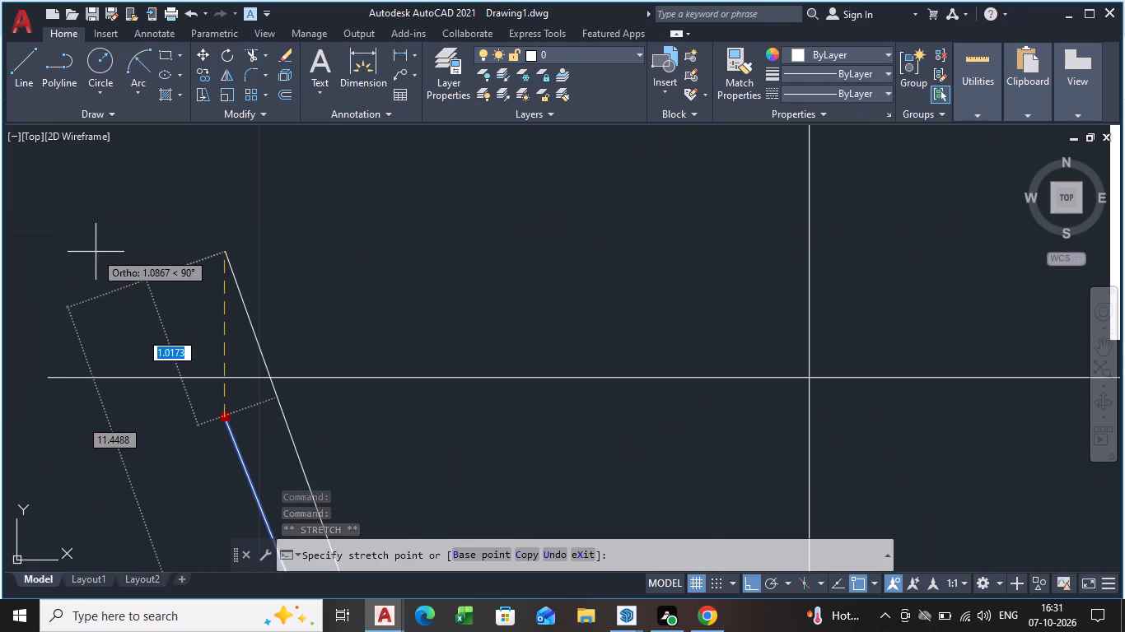
click(96, 251)
key(Escape)
Trim the overhanging ends of the slanted line and upper horizontal line so they meet at a corner.
text(TR)
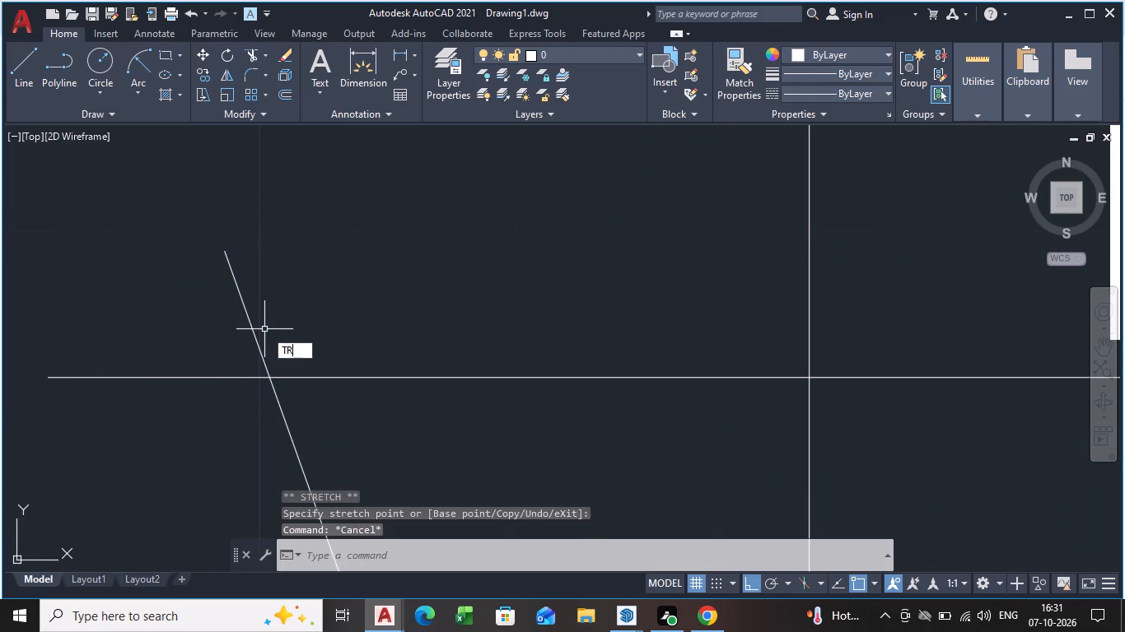
key(Return)
key(Return)
drag(279, 304, 212, 385)
scroll(241, 356, down, 3)
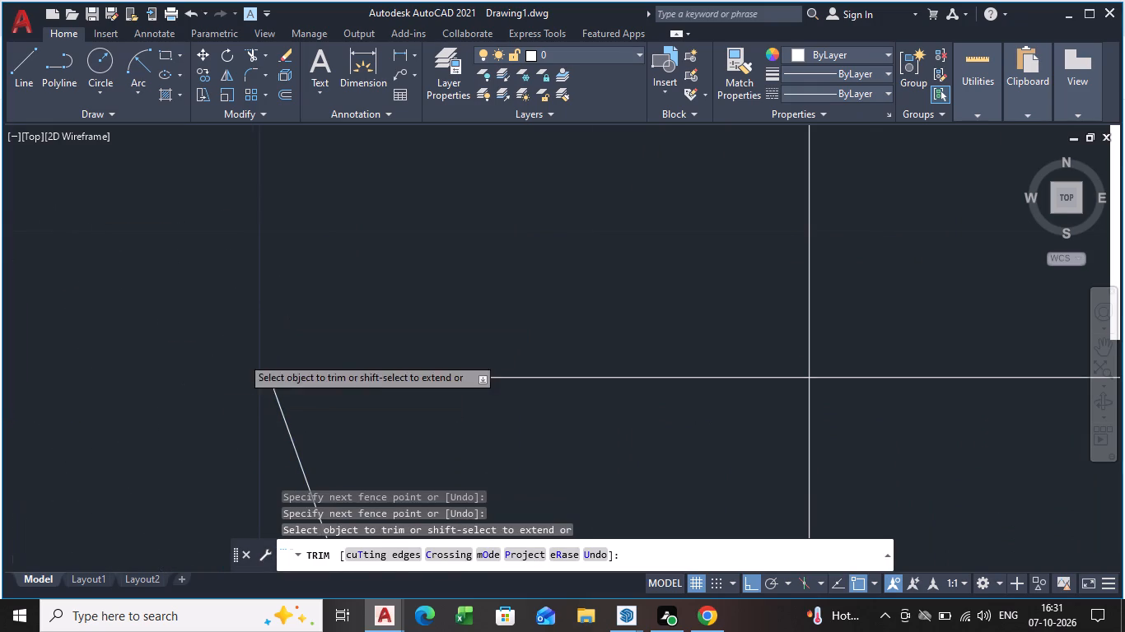
scroll(241, 356, down, 3)
scroll(417, 354, down, 5)
scroll(408, 355, up, 3)
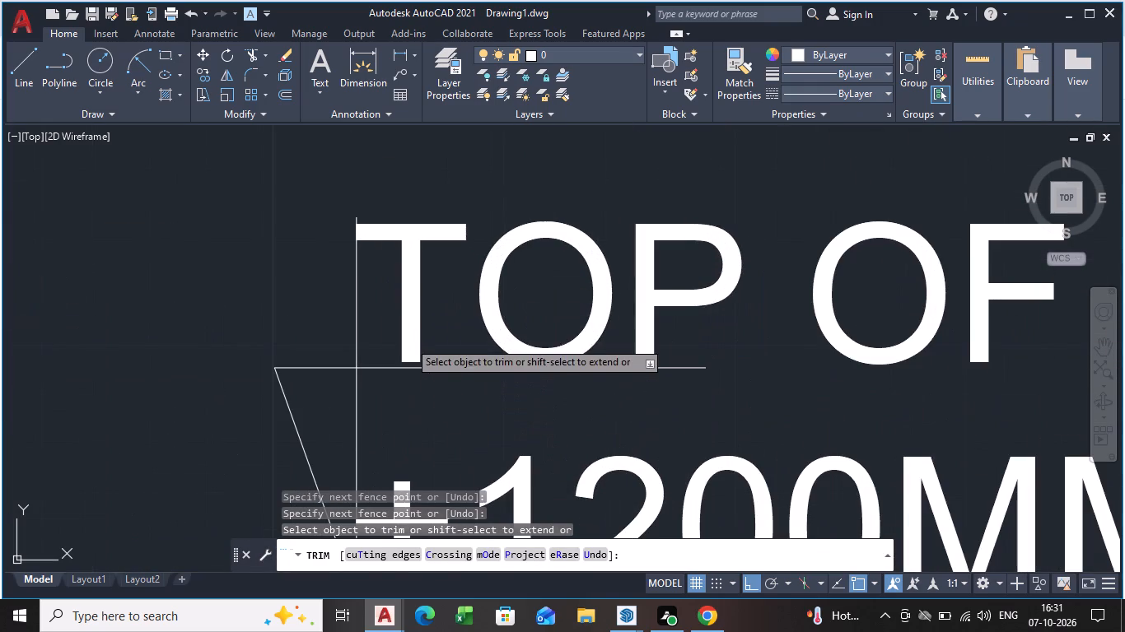
key(Escape)
Stretch the top end of the level marker's vertical line upward, above the TOP OF RAILING text.
click(355, 310)
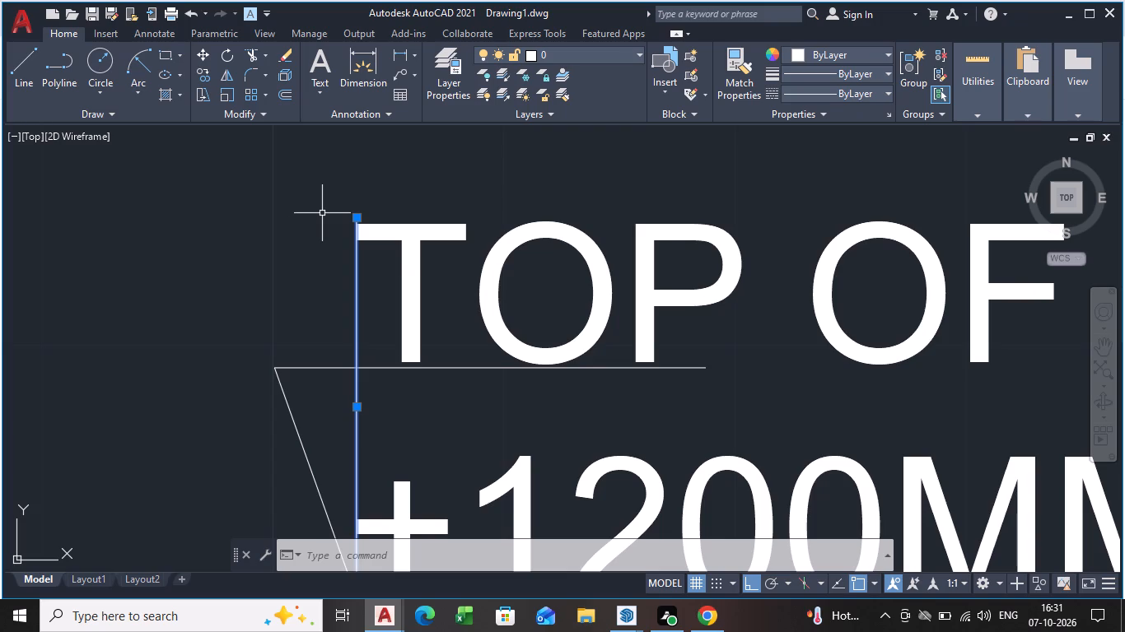
scroll(322, 213, up, 1)
click(376, 217)
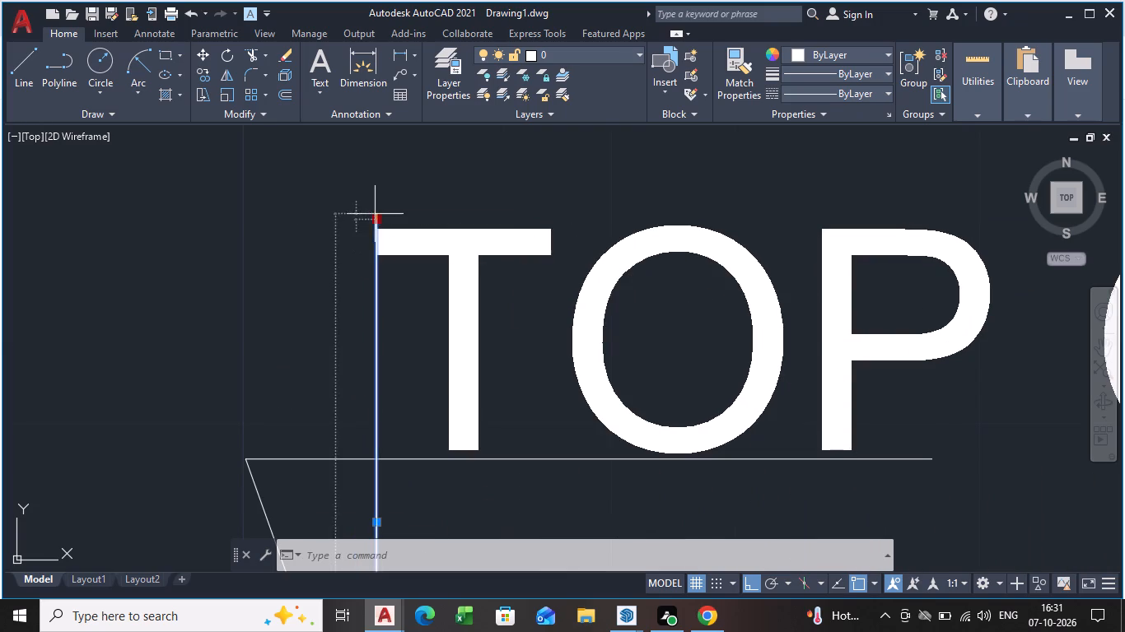
click(368, 152)
key(Escape)
Review the reworked level marker and the rest of the detail down to the deck slab, HPL sheet and steel beam.
scroll(422, 362, down, 3)
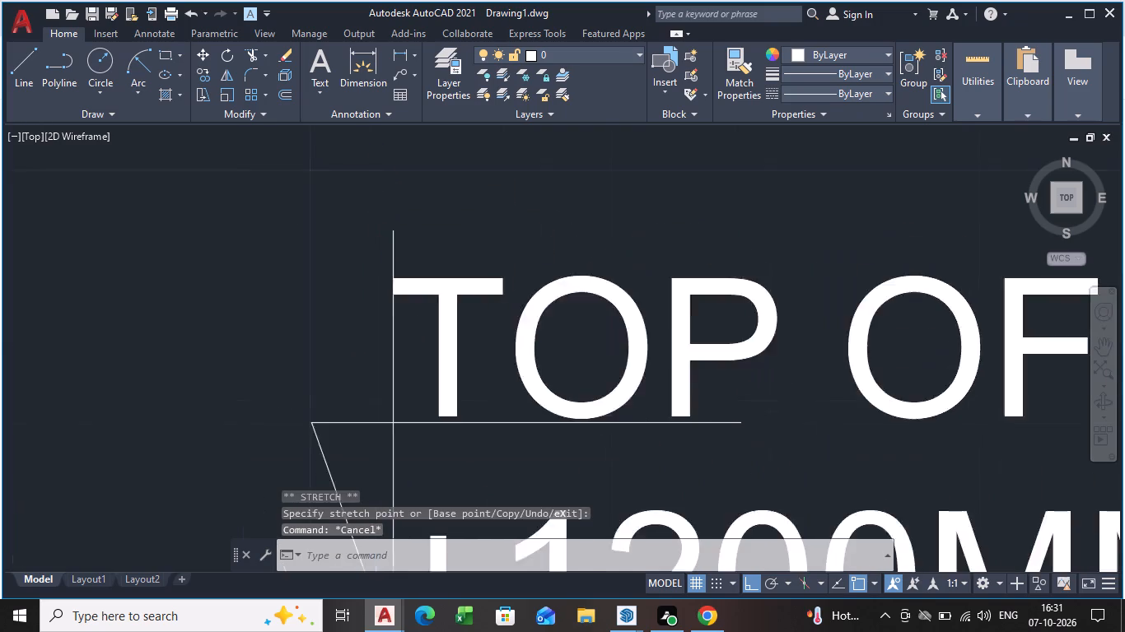
scroll(422, 365, down, 2)
scroll(468, 444, down, 4)
middle_drag(469, 444, 419, 263)
scroll(419, 263, up, 3)
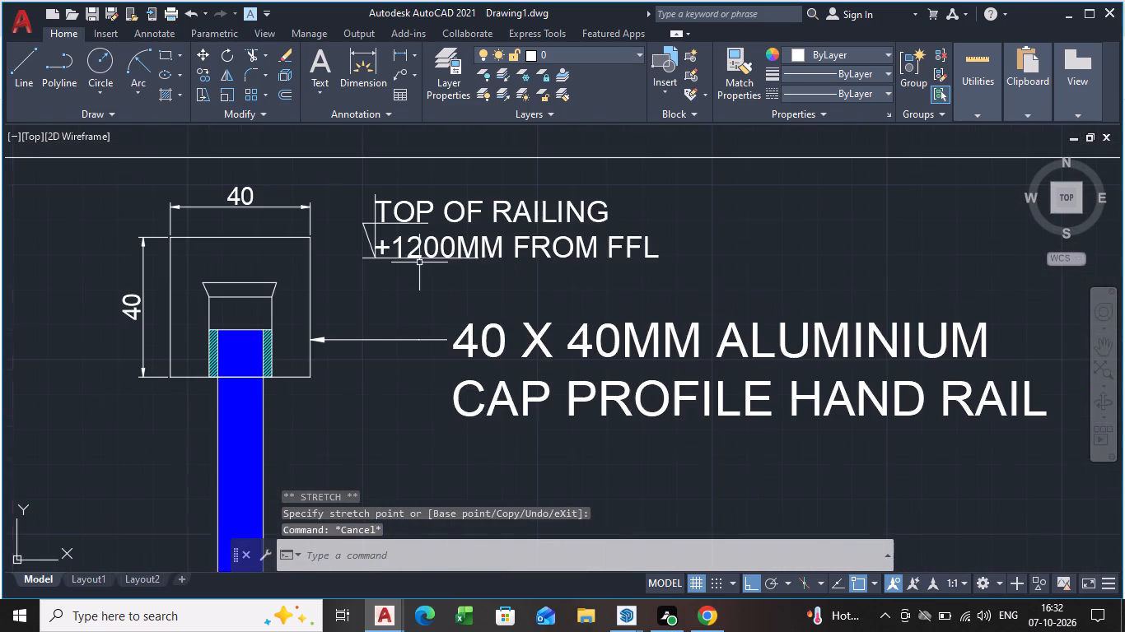
middle_drag(492, 425, 446, 221)
scroll(436, 314, down, 4)
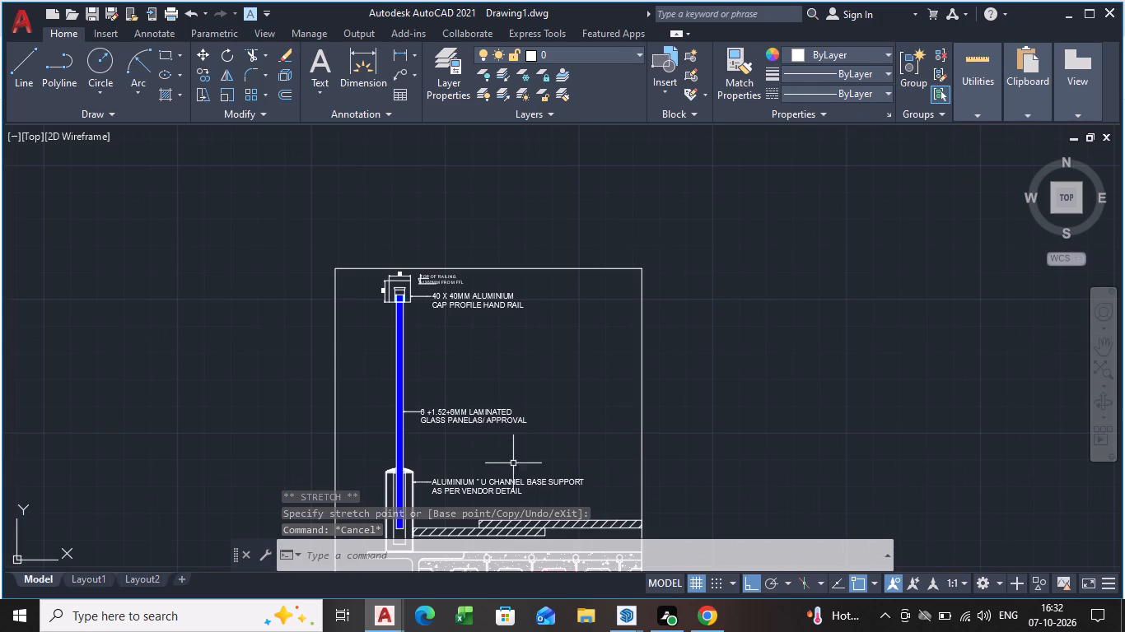
middle_drag(504, 445, 267, 113)
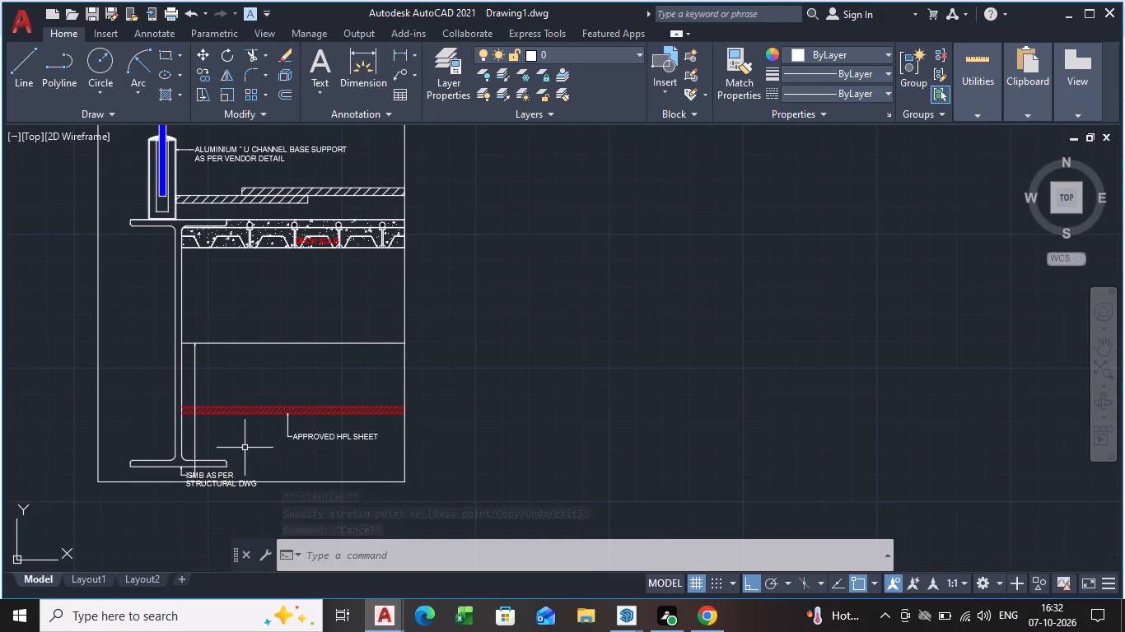
middle_drag(189, 313, 296, 369)
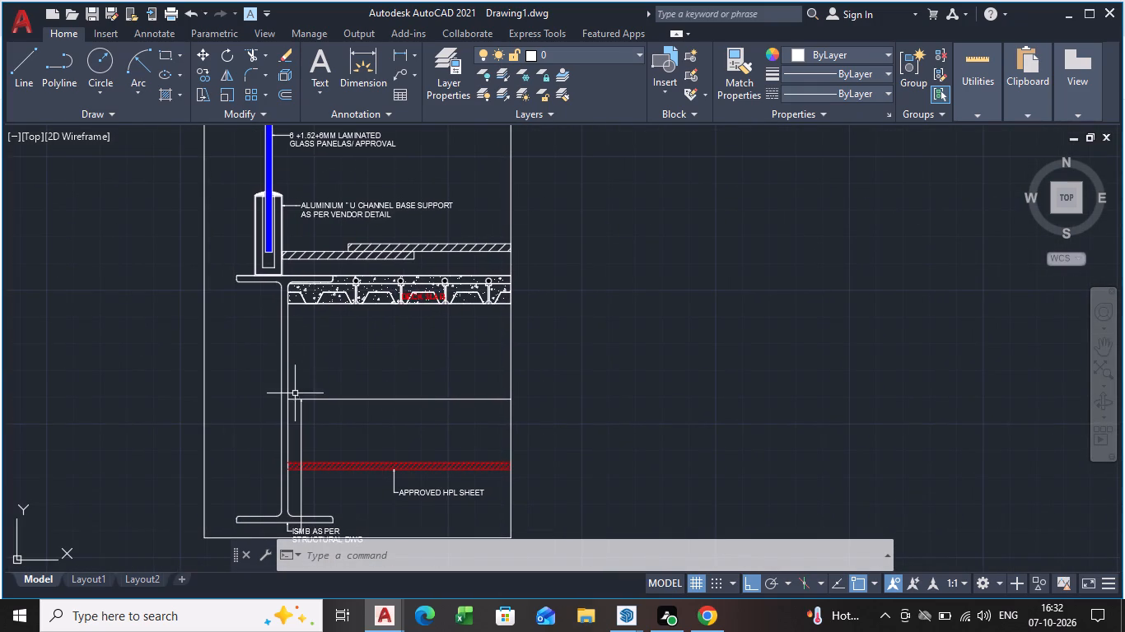
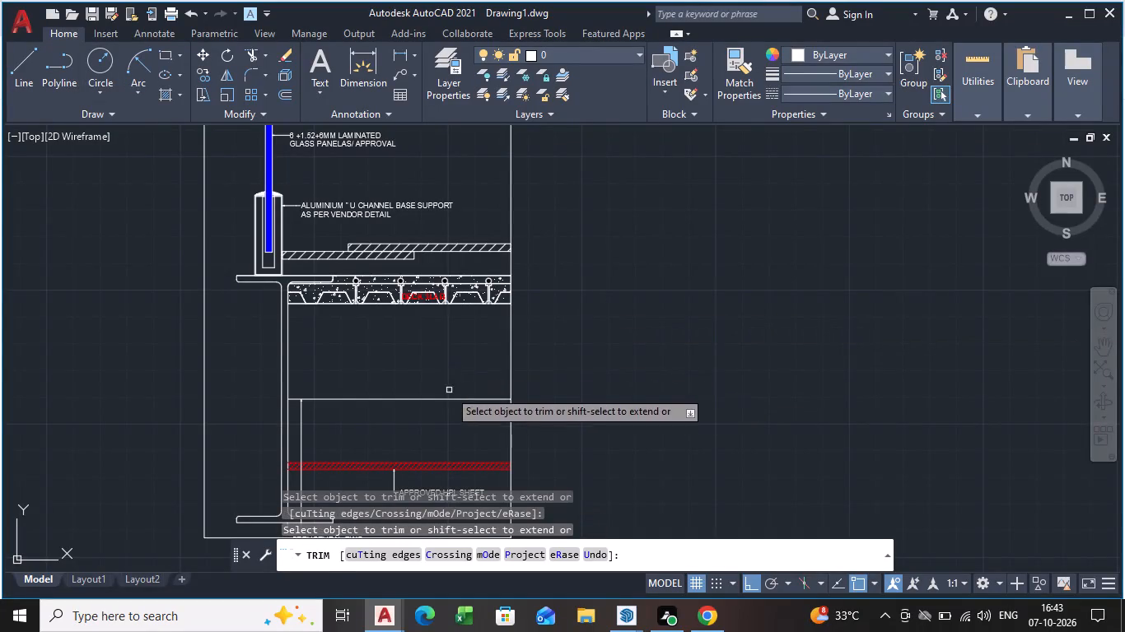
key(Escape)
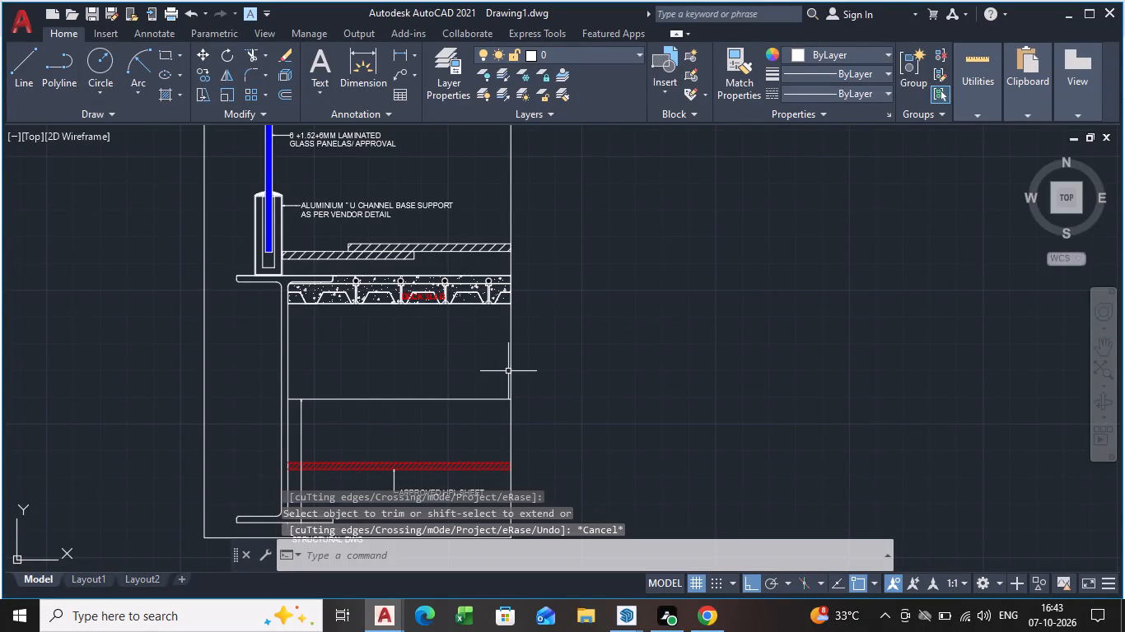
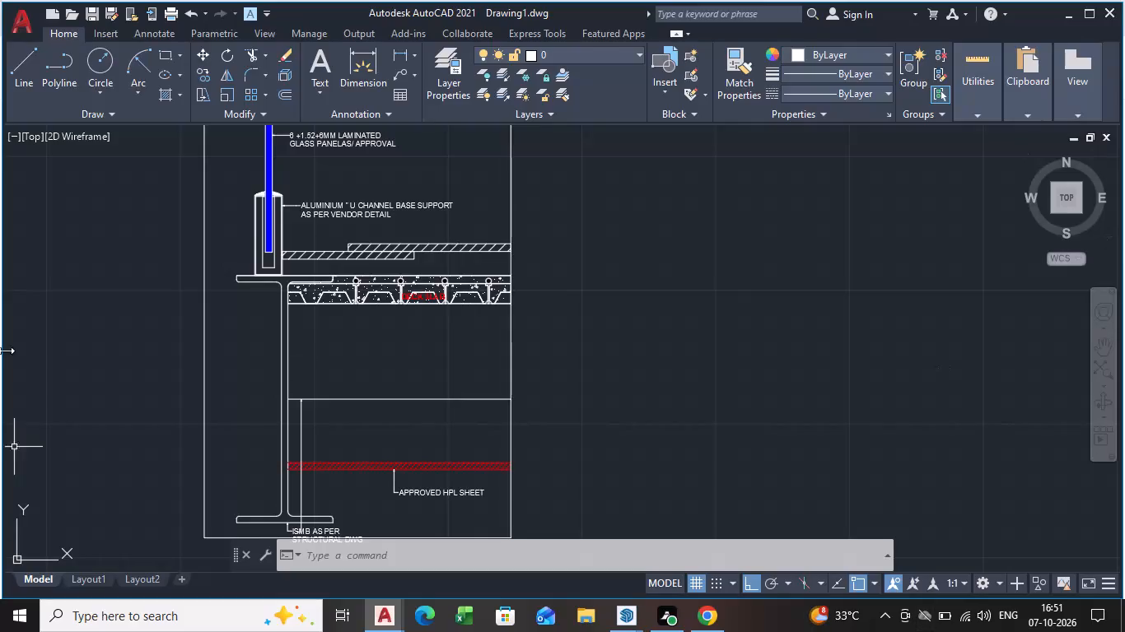
Add multiline text reading SCREED in the empty space just above the hatched floor layers beside the U channel.
scroll(316, 409, up, 1)
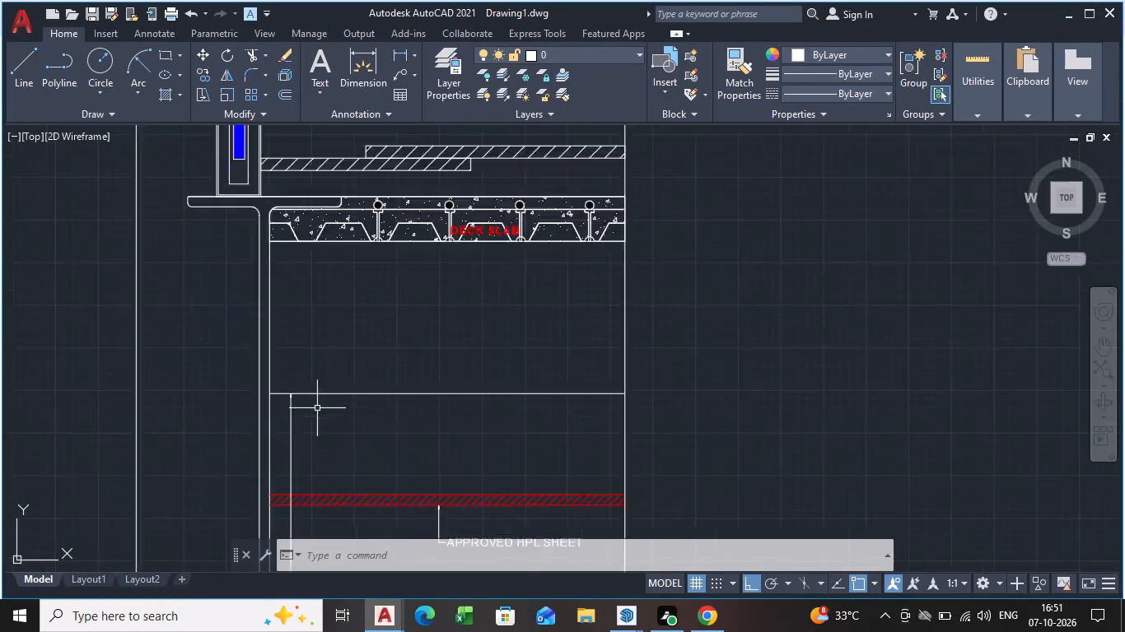
scroll(318, 407, up, 2)
scroll(516, 337, down, 2)
scroll(510, 428, down, 1)
middle_drag(508, 426, 468, 361)
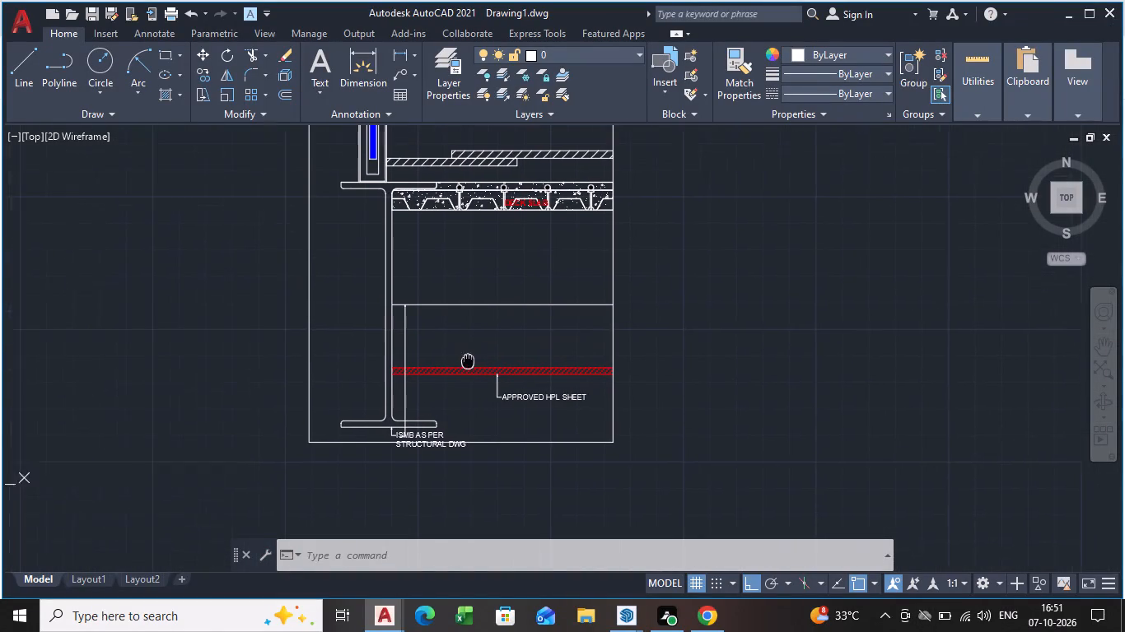
middle_drag(468, 361, 468, 364)
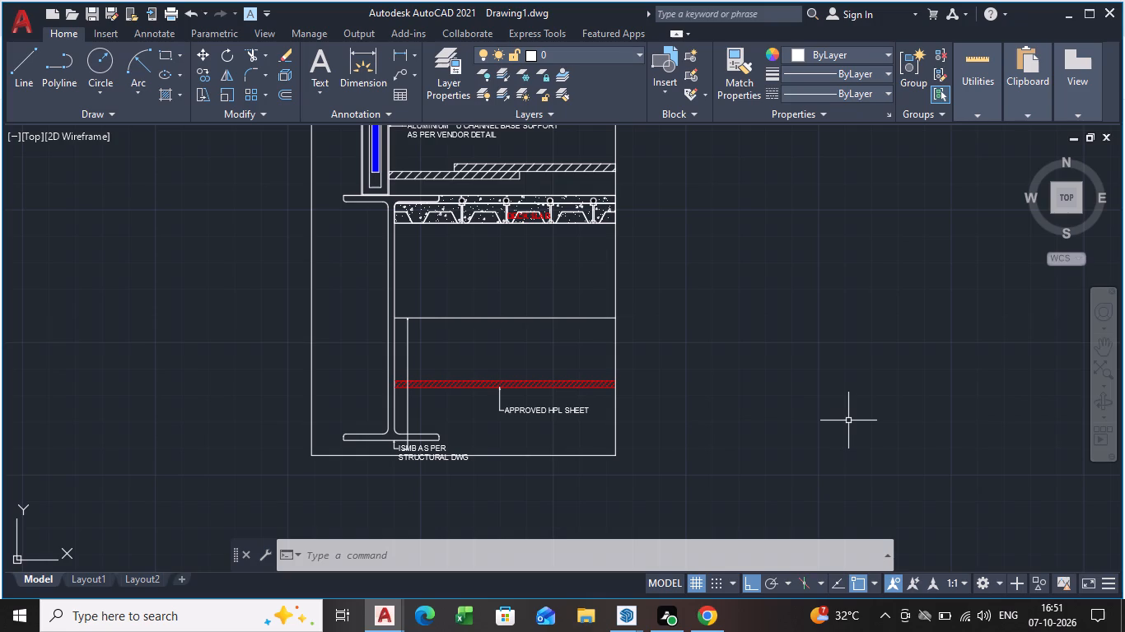
scroll(506, 259, up, 4)
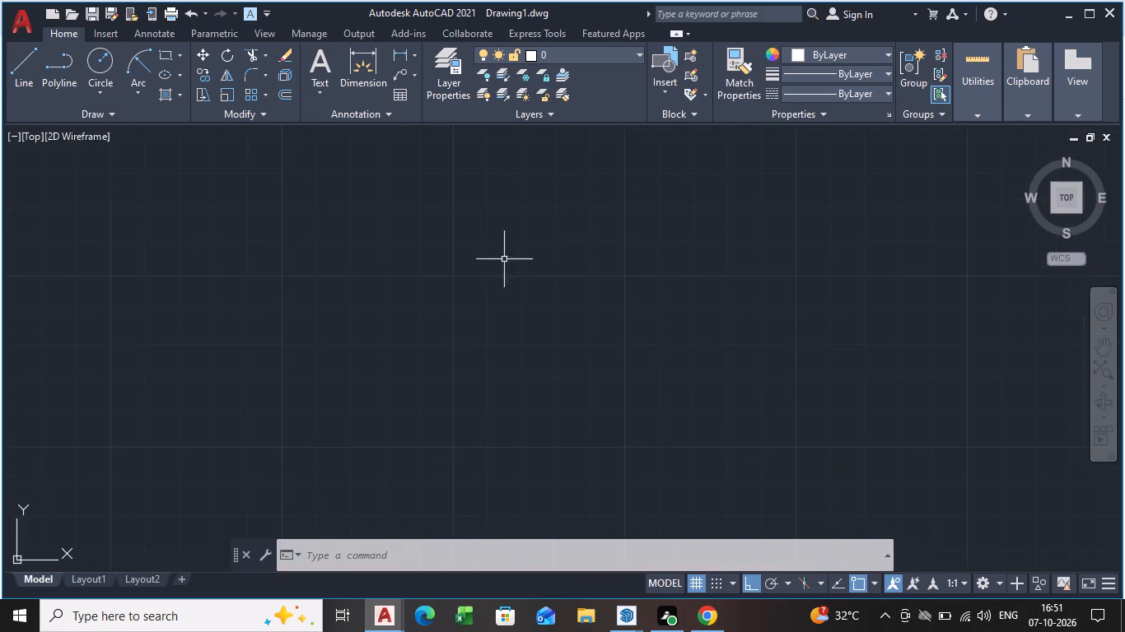
middle_drag(455, 263, 913, 617)
scroll(905, 613, down, 1)
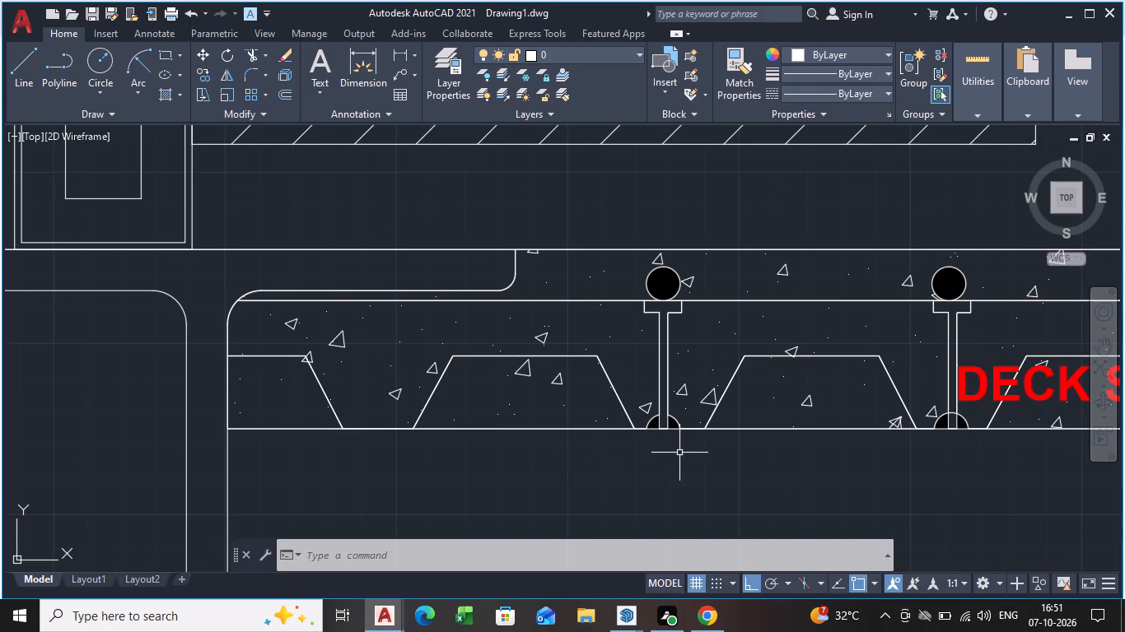
scroll(649, 399, down, 1)
middle_drag(652, 448, 650, 505)
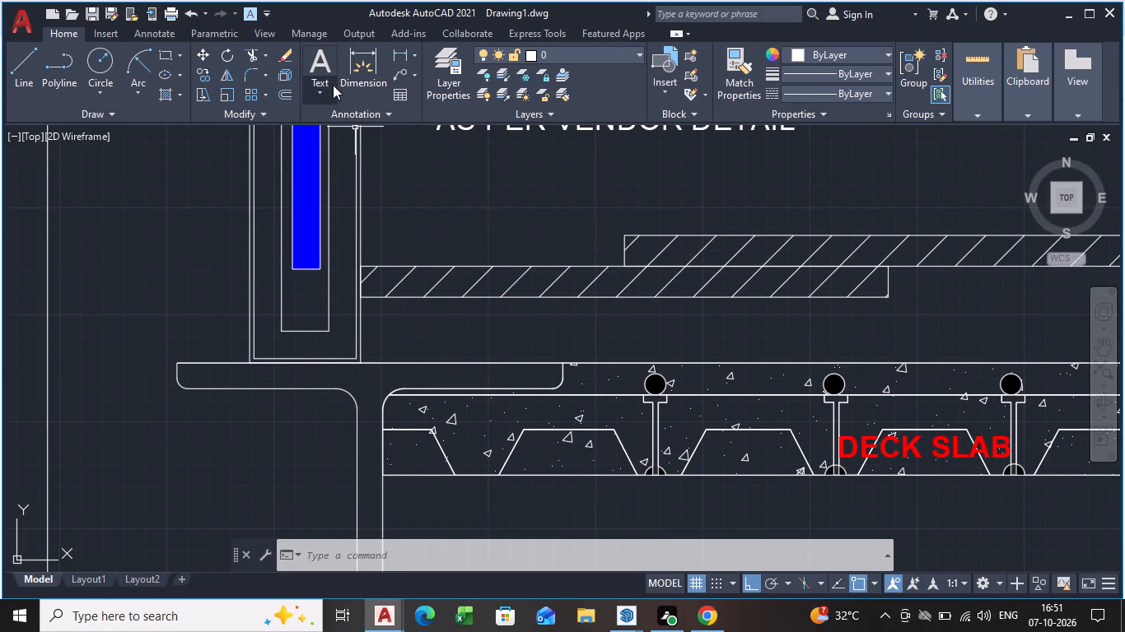
click(328, 86)
click(362, 123)
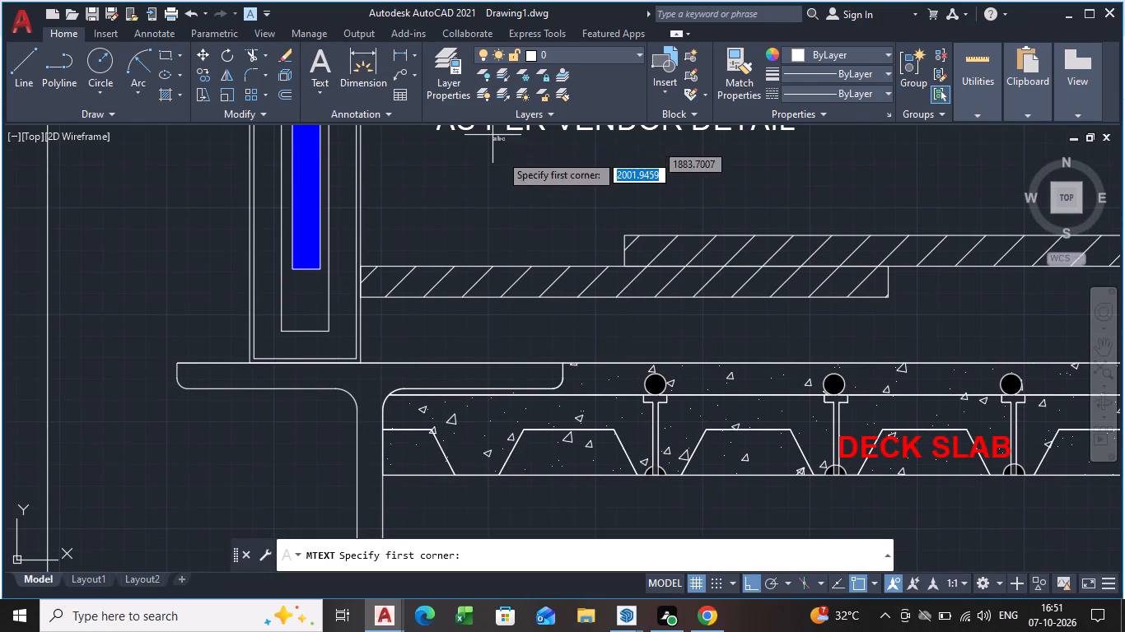
click(492, 177)
click(595, 205)
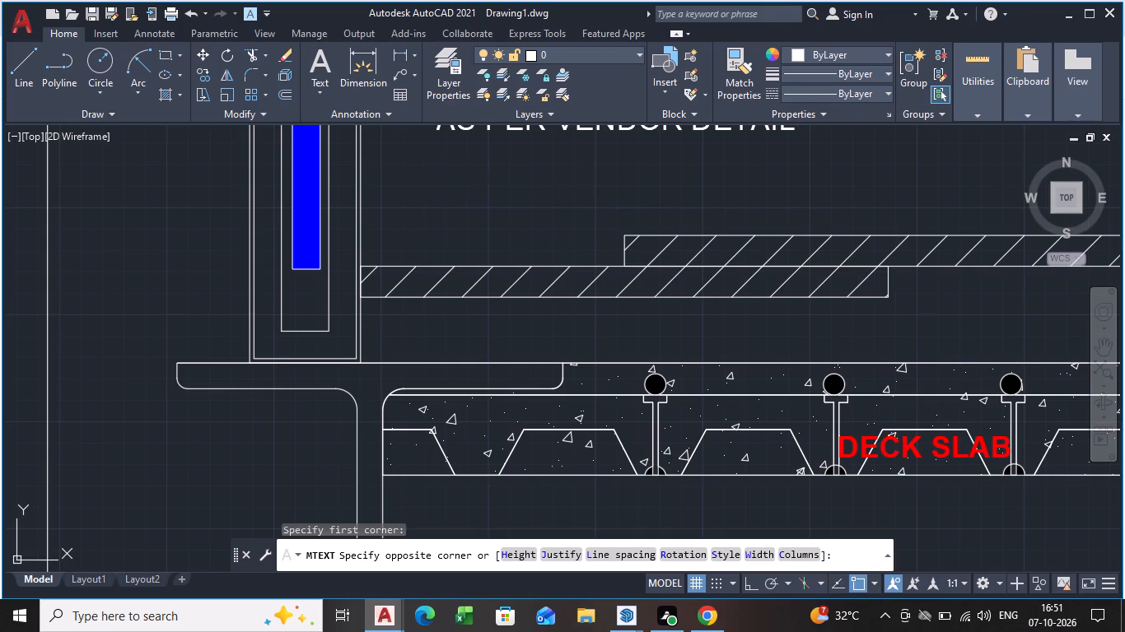
key(s)
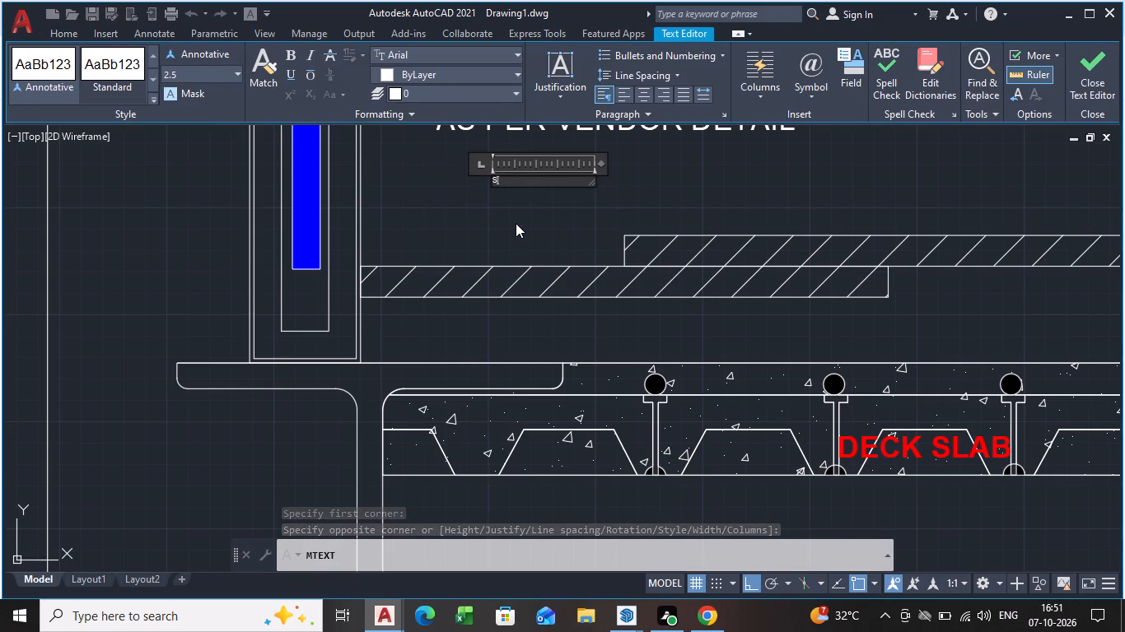
text(CRE)
text(ED)
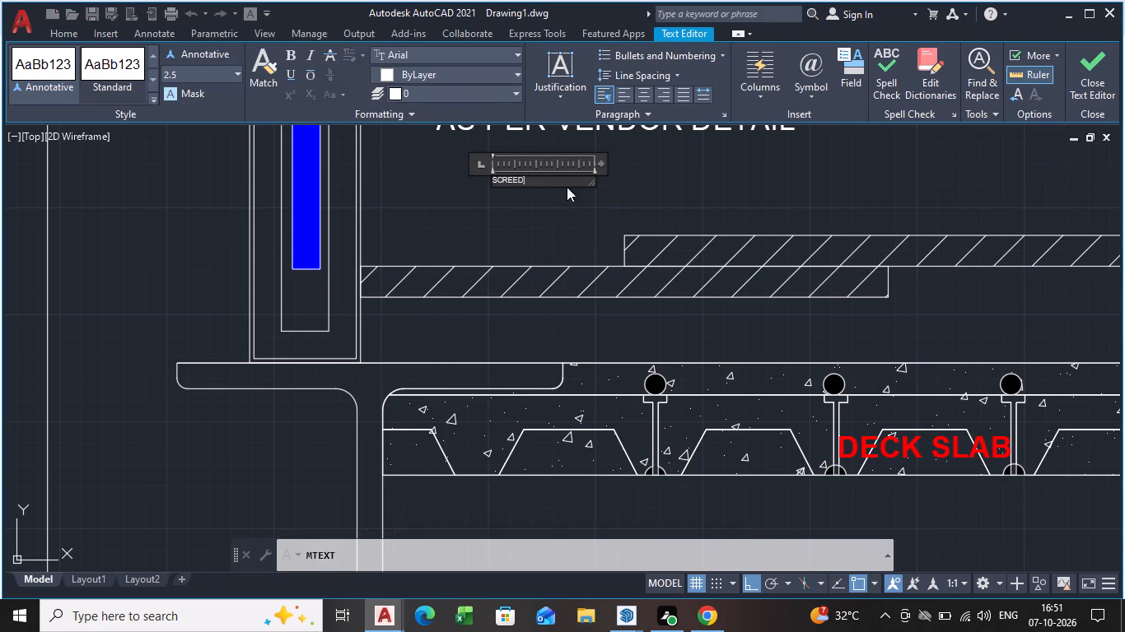
Open the text height choices and select the whole word SCREED in the new multiline text.
drag(541, 188, 453, 195)
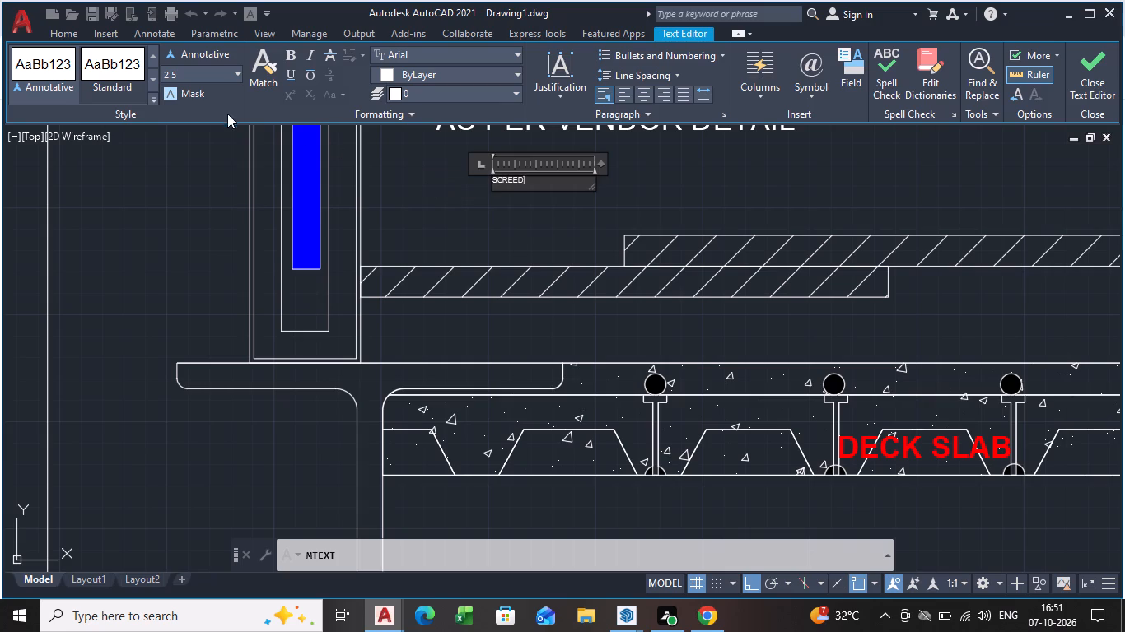
click(236, 78)
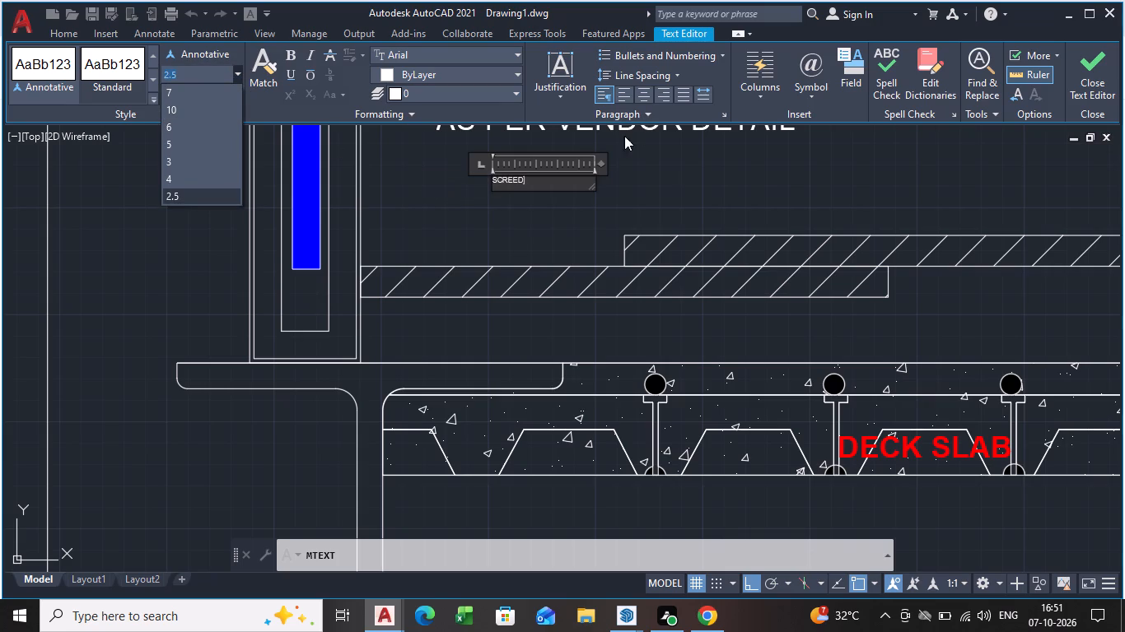
click(539, 178)
drag(538, 179, 536, 179)
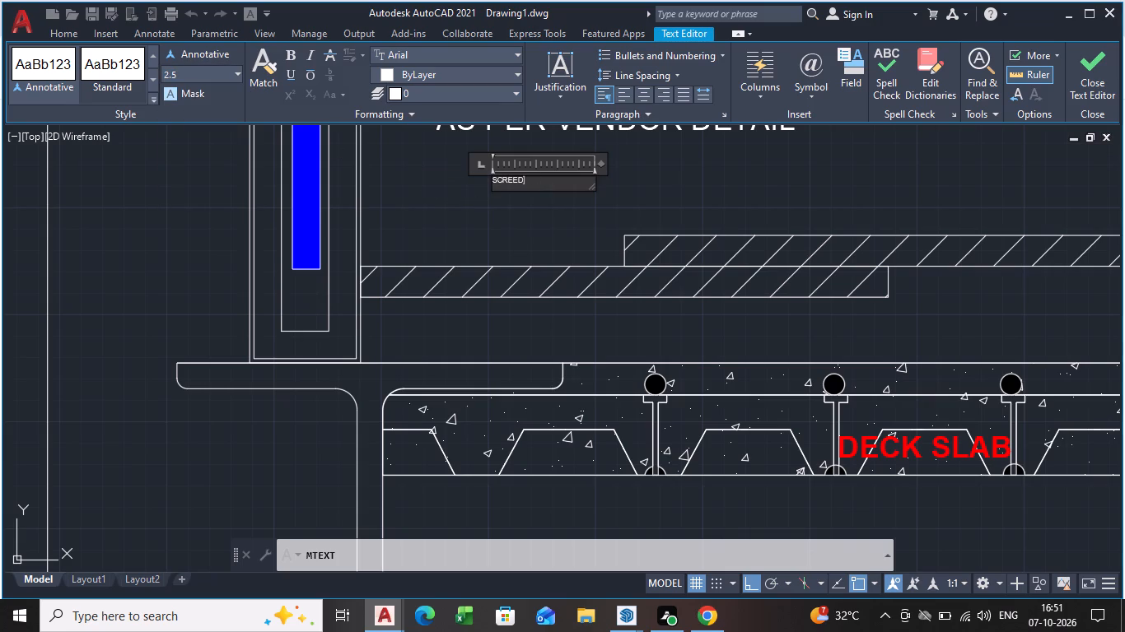
drag(536, 179, 464, 169)
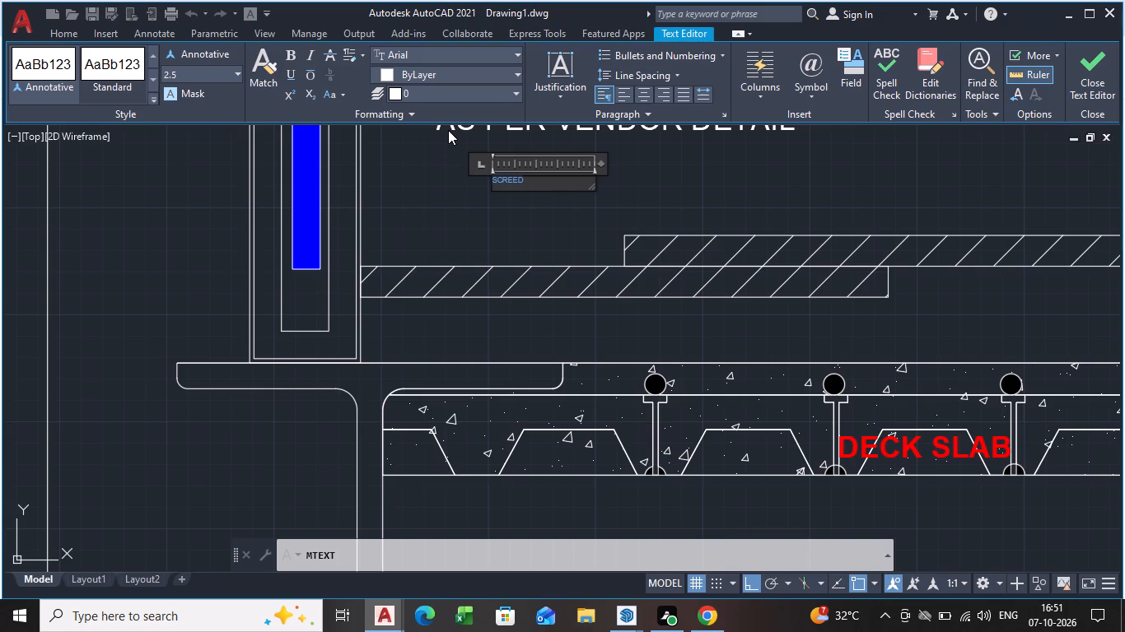
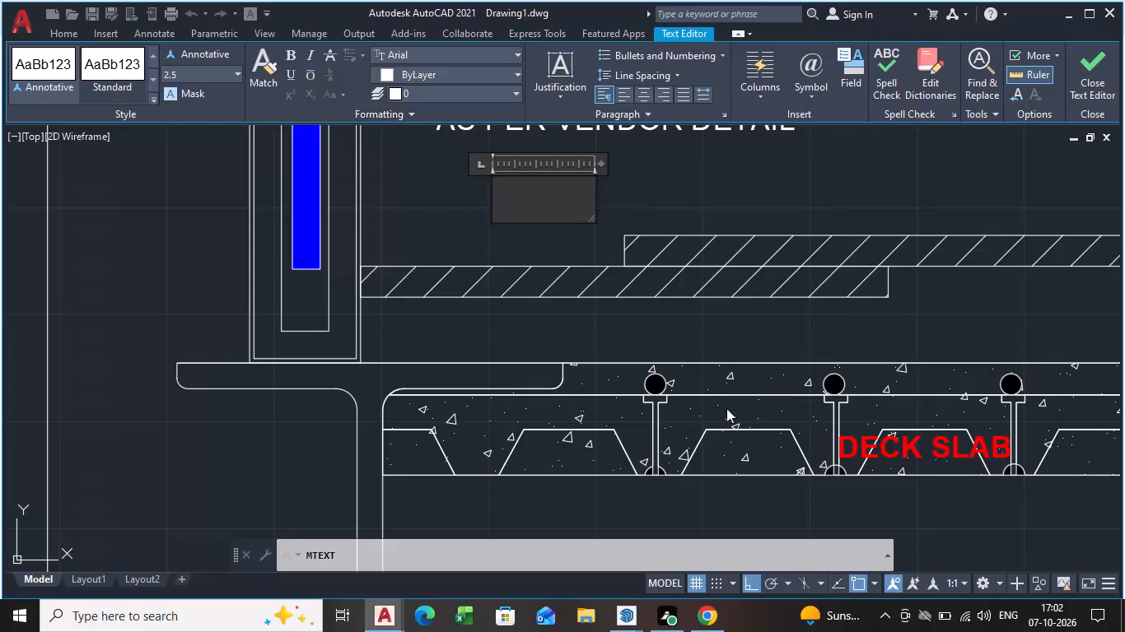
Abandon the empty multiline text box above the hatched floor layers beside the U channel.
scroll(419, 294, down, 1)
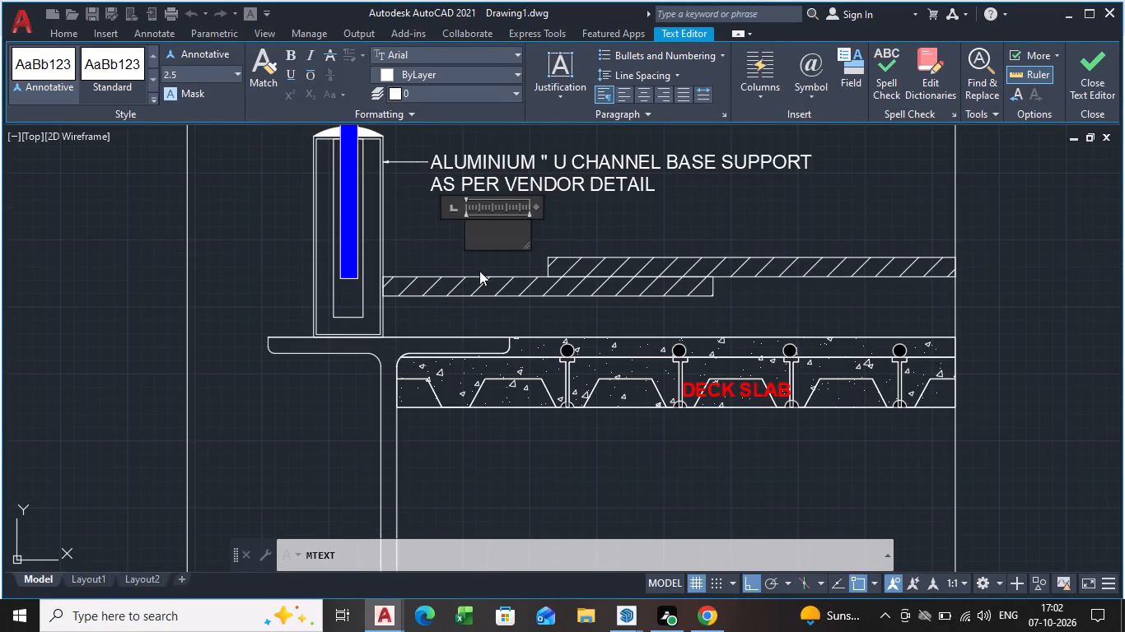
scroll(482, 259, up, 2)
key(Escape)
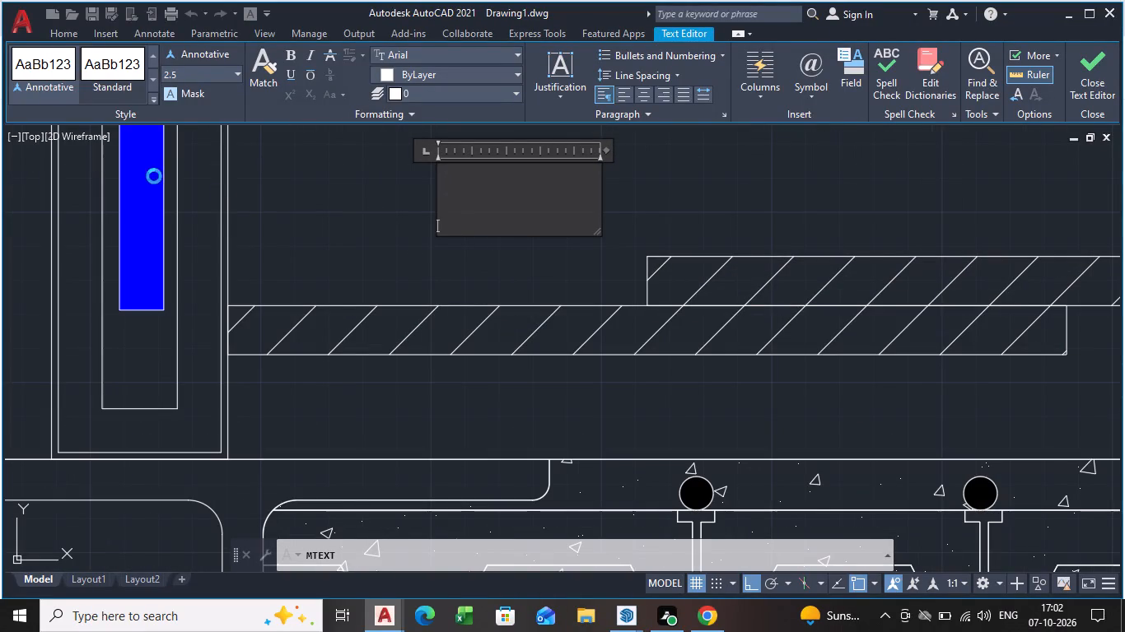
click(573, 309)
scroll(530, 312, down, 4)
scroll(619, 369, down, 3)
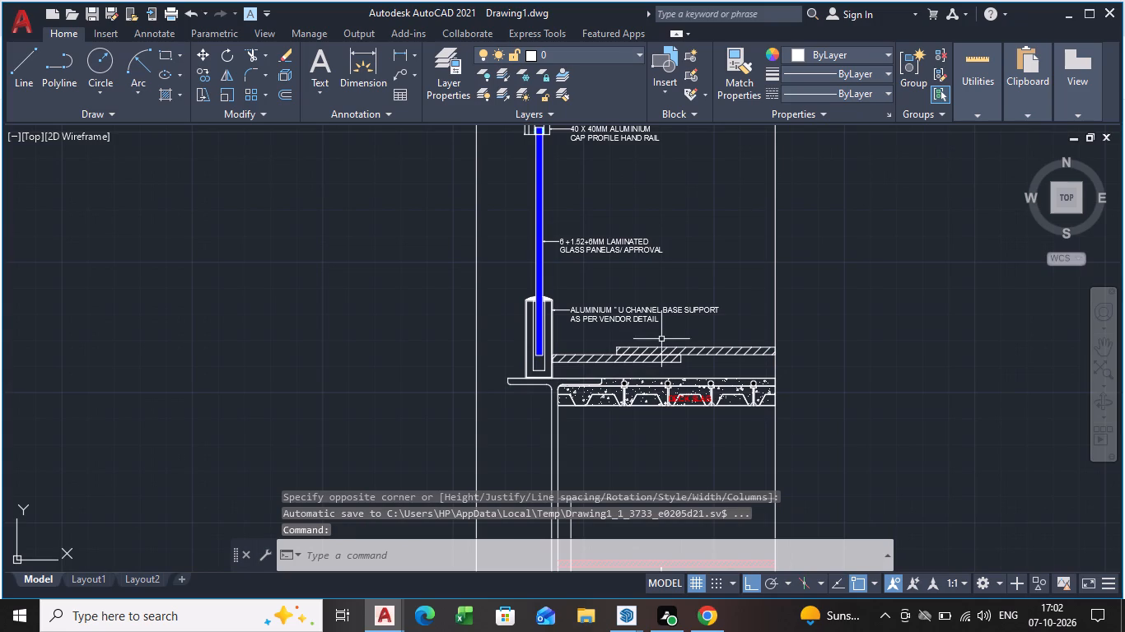
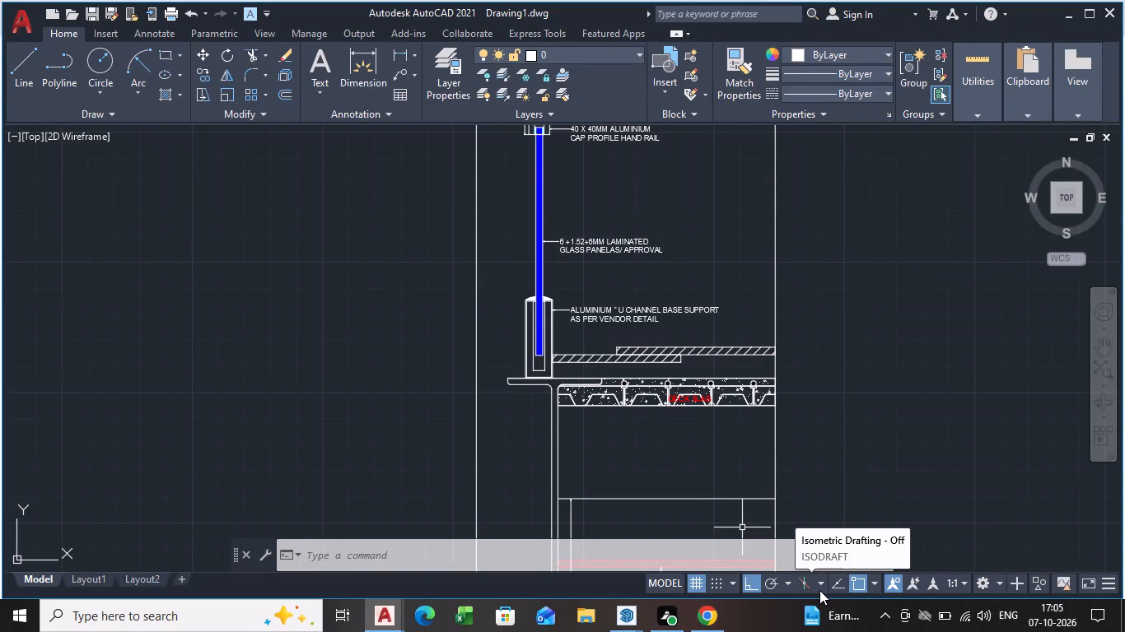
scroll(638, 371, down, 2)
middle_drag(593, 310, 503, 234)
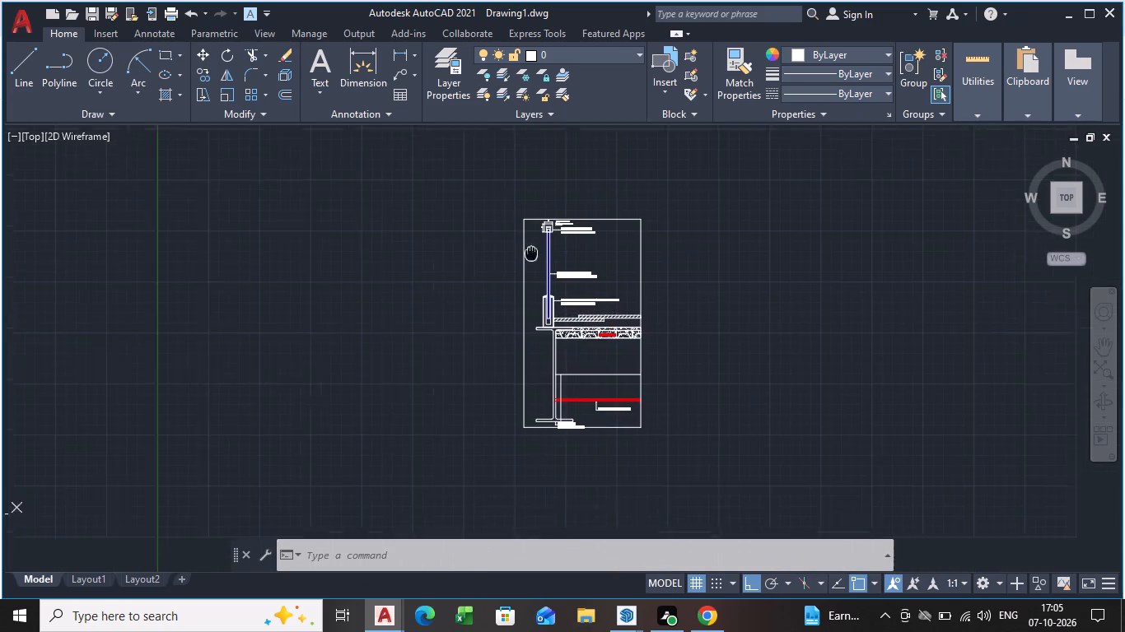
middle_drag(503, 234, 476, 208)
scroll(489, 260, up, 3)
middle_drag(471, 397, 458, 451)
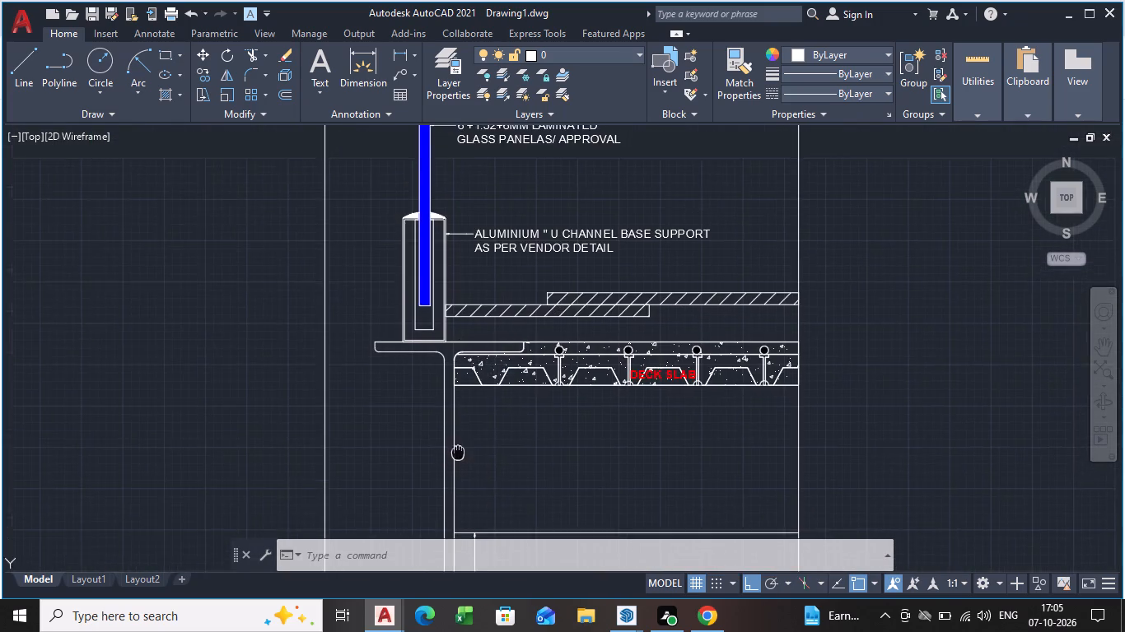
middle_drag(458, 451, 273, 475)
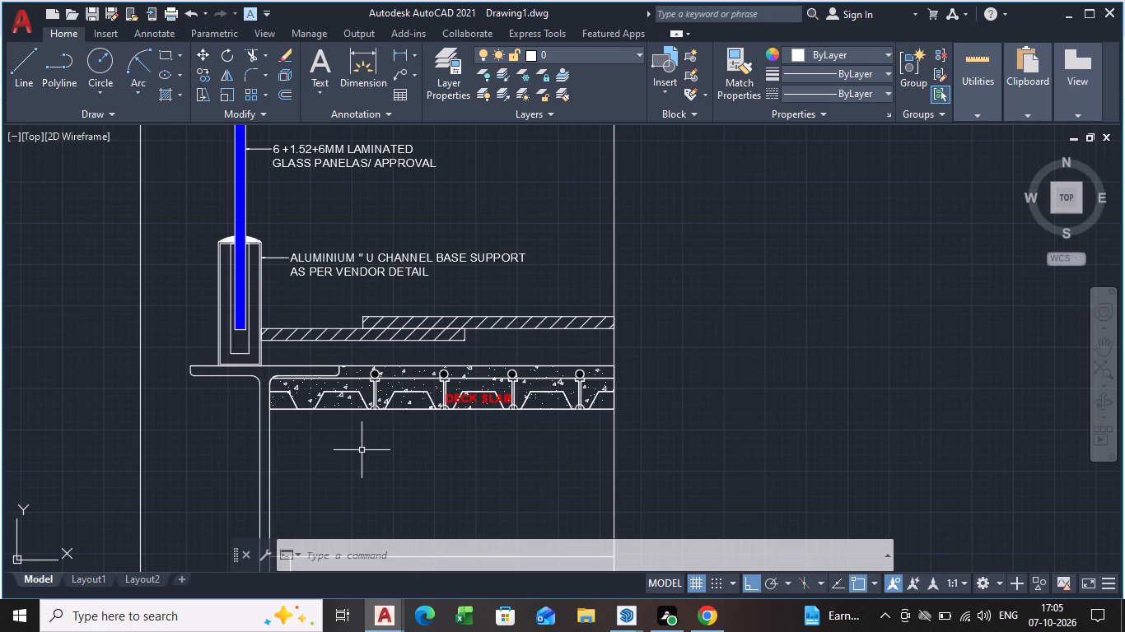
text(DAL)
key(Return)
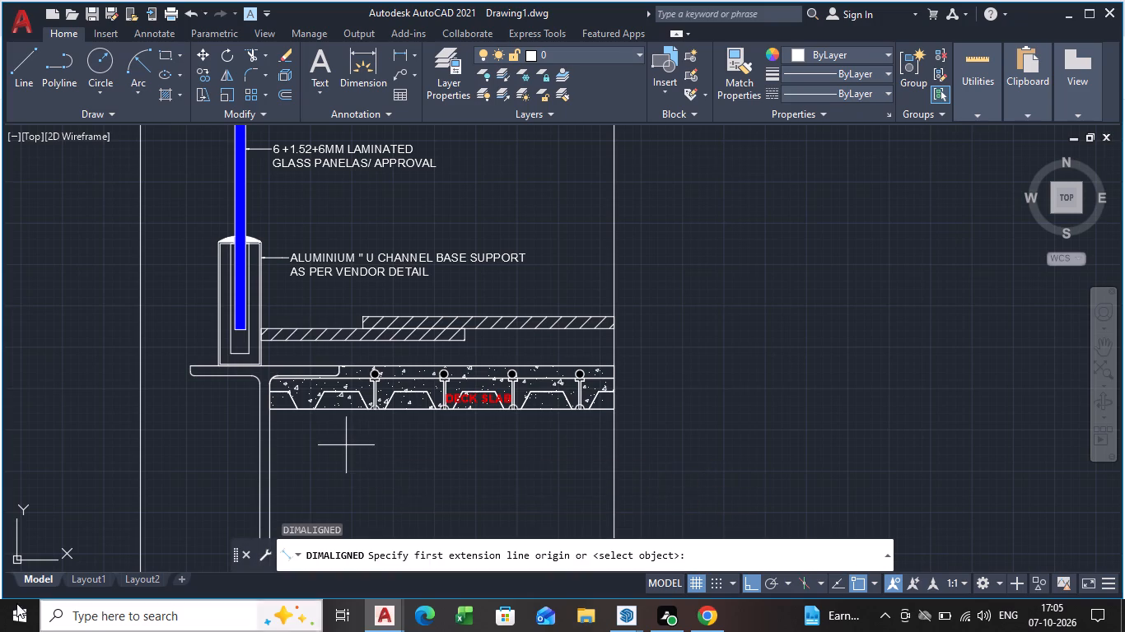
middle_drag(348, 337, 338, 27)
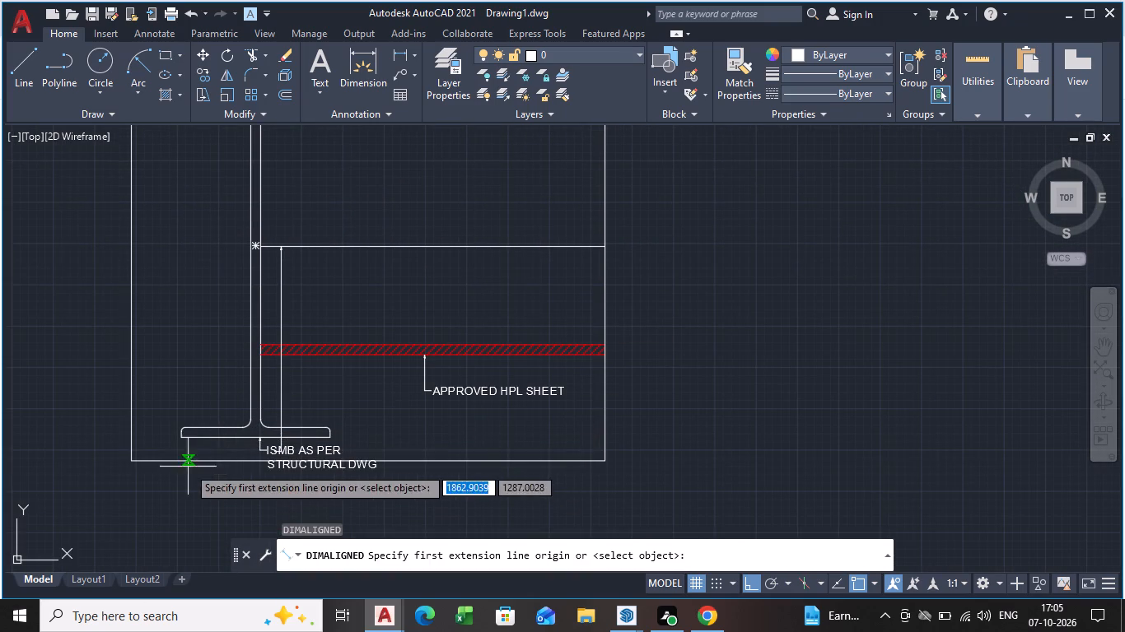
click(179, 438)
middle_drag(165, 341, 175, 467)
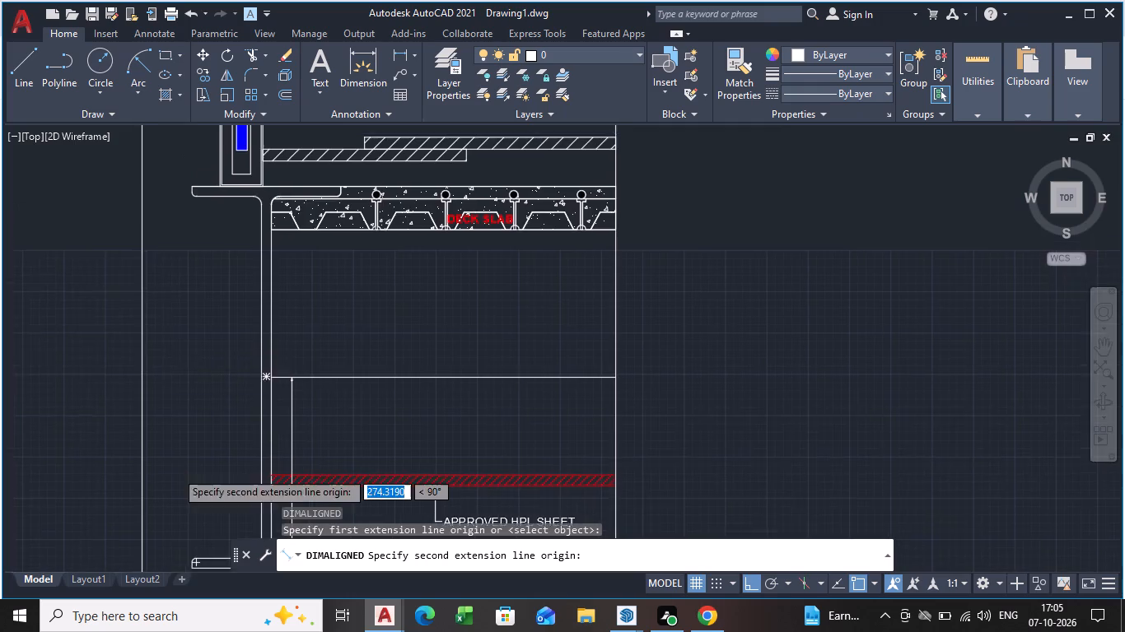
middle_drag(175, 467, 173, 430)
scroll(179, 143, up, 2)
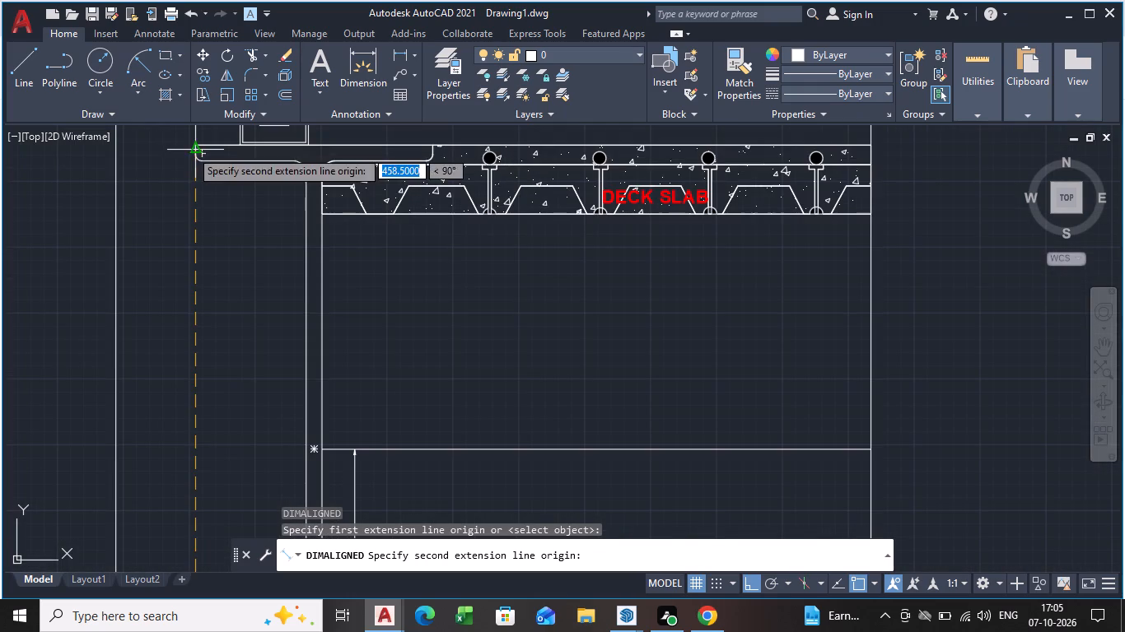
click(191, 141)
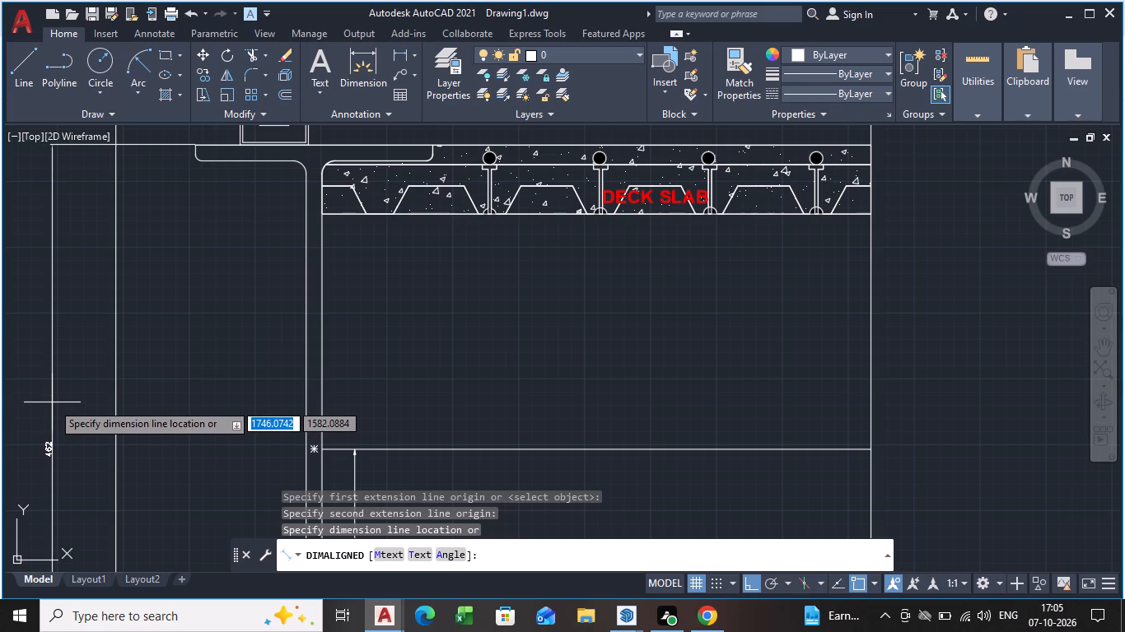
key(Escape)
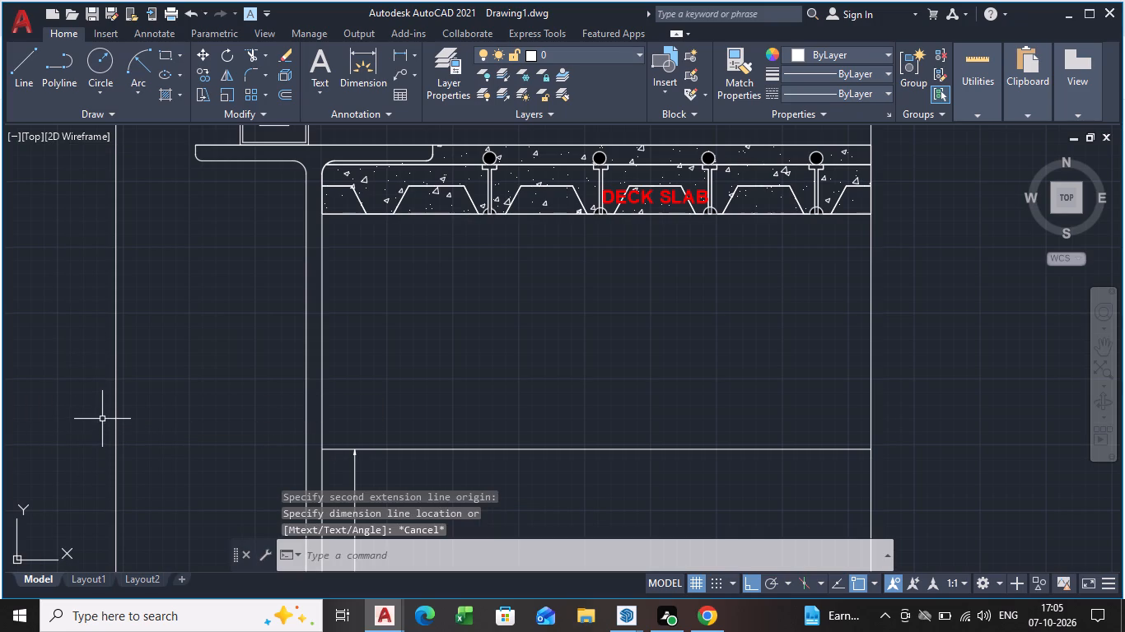
Add an aligned dimension for the steel beam's full height, from bottom flange underside to top flange surface, placed beside the web.
middle_drag(147, 403, 170, 165)
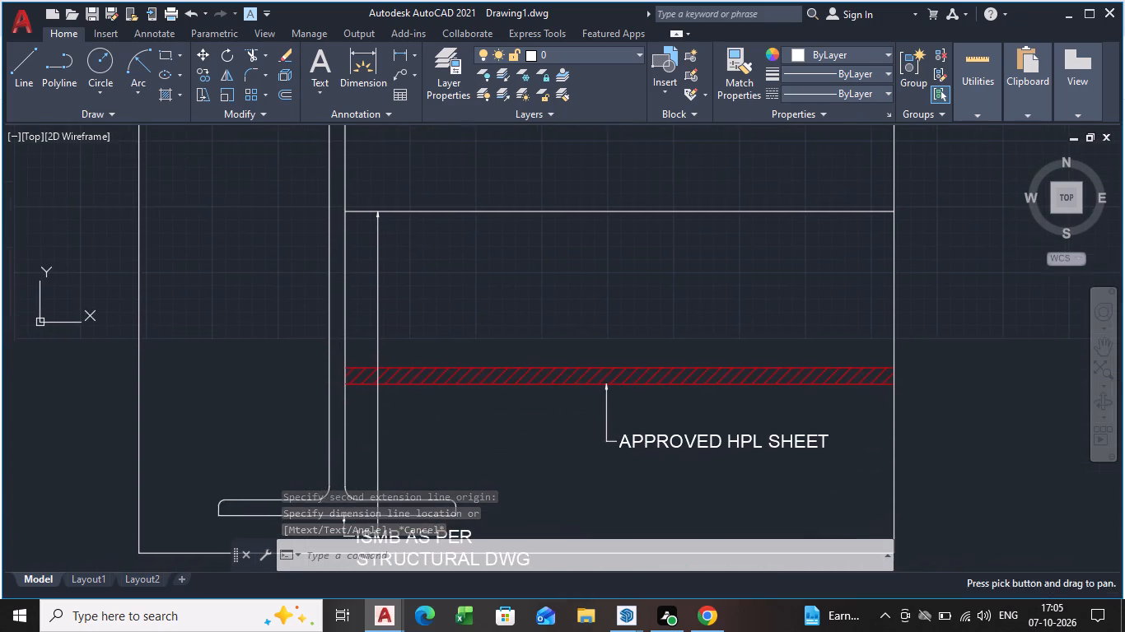
scroll(308, 355, down, 1)
key(d)
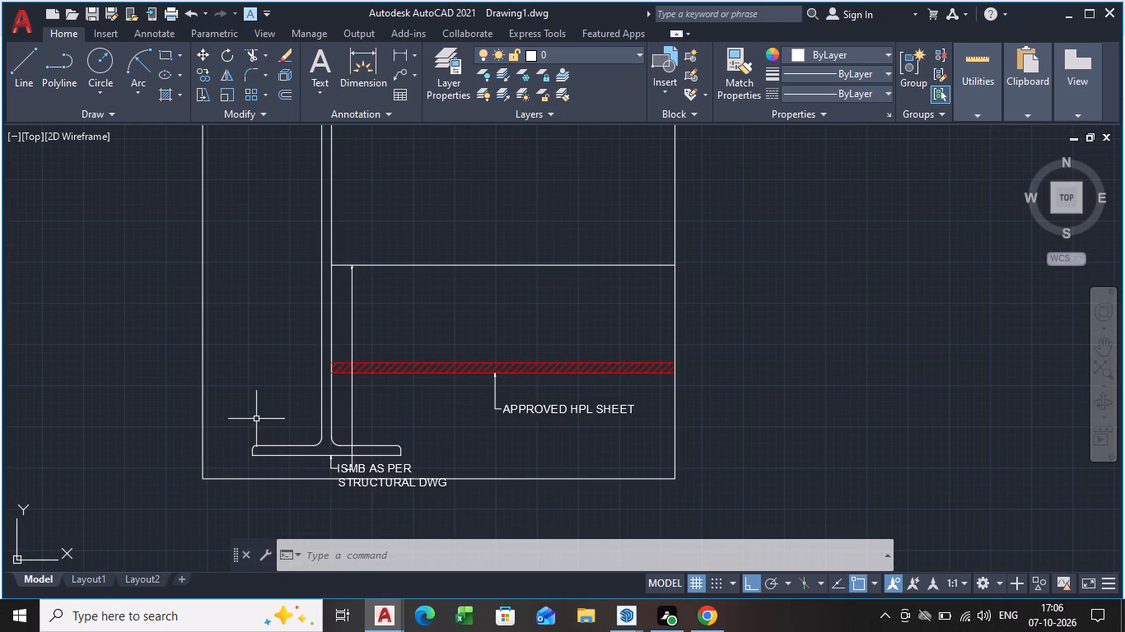
key(a)
key(l)
key(Return)
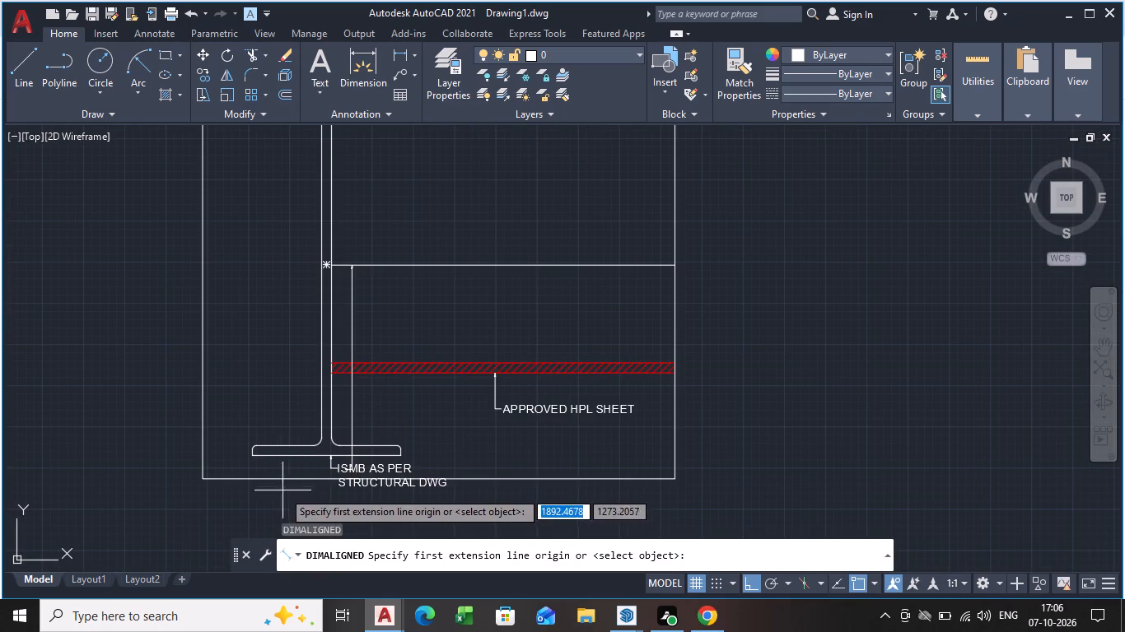
scroll(287, 455, up, 2)
scroll(214, 457, up, 4)
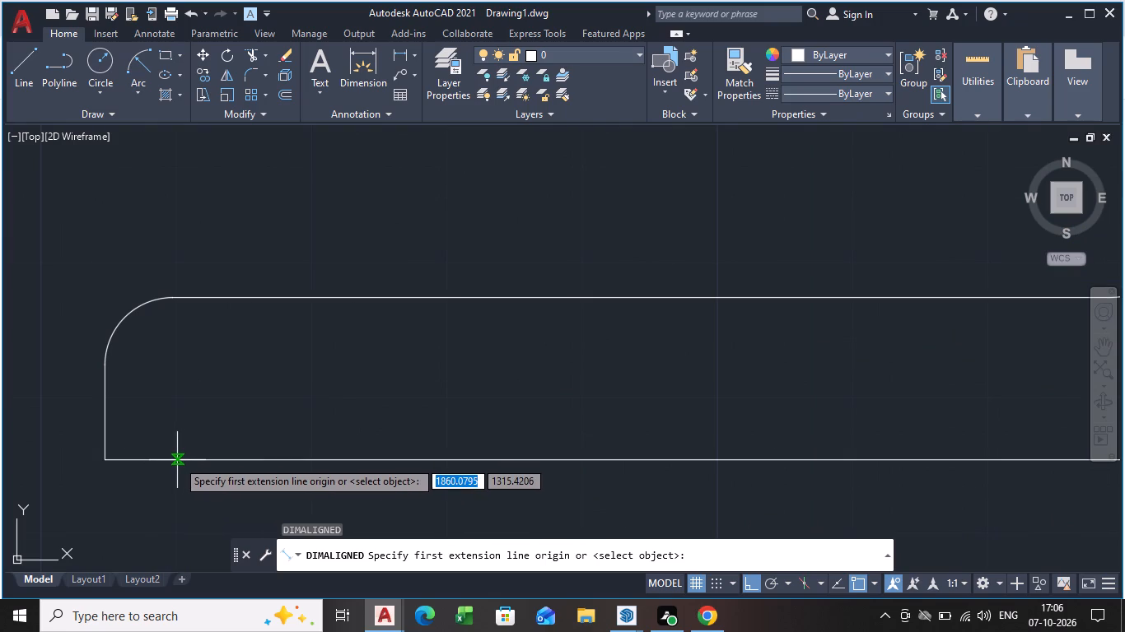
click(177, 461)
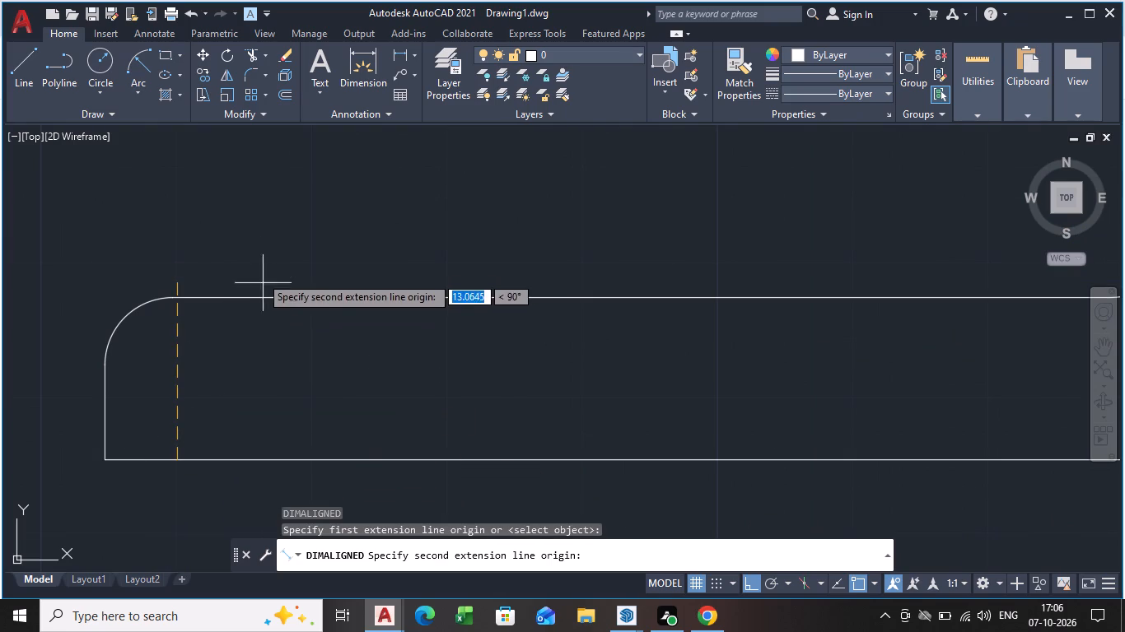
middle_drag(257, 274, 338, 598)
scroll(374, 354, down, 4)
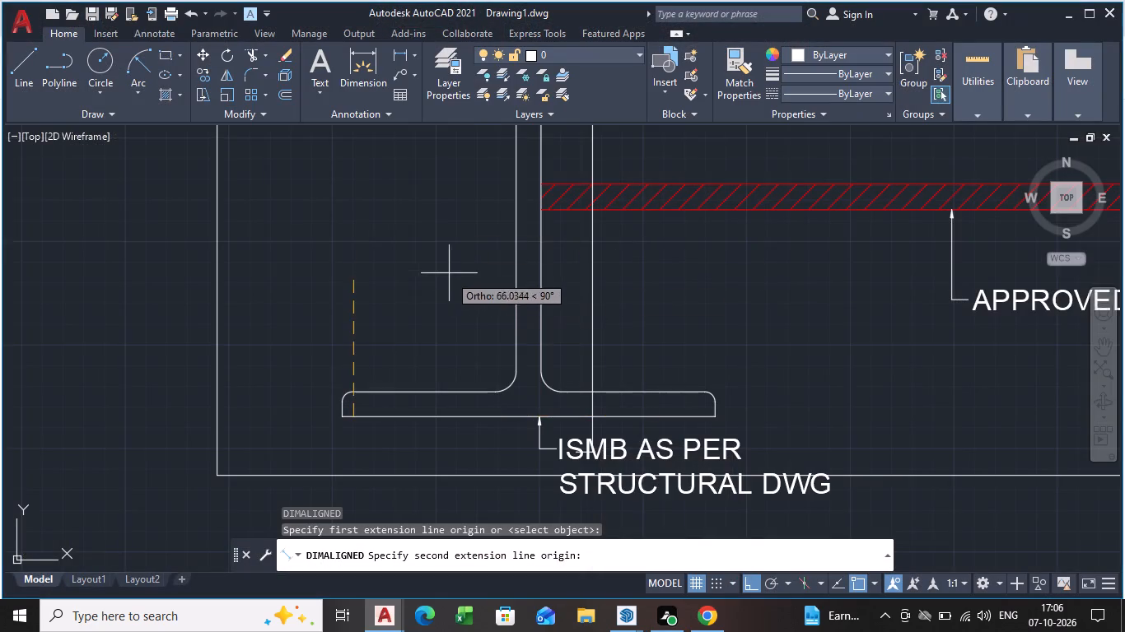
scroll(439, 250, down, 1)
middle_drag(439, 251, 436, 540)
scroll(382, 325, down, 3)
middle_drag(385, 357, 403, 423)
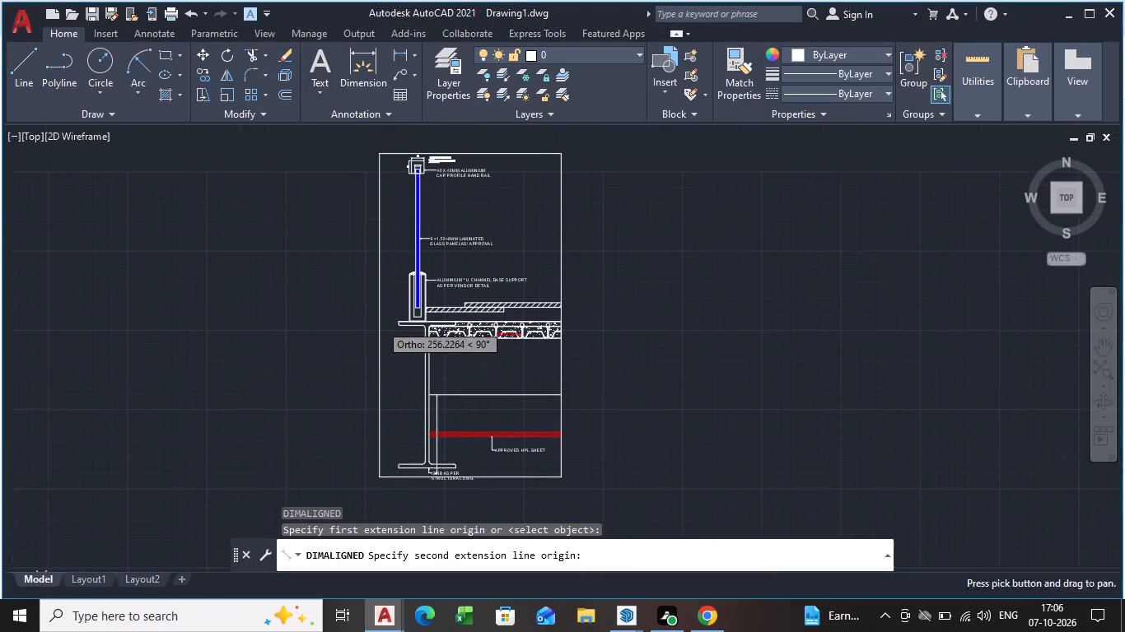
scroll(393, 346, up, 5)
middle_drag(438, 235, 394, 423)
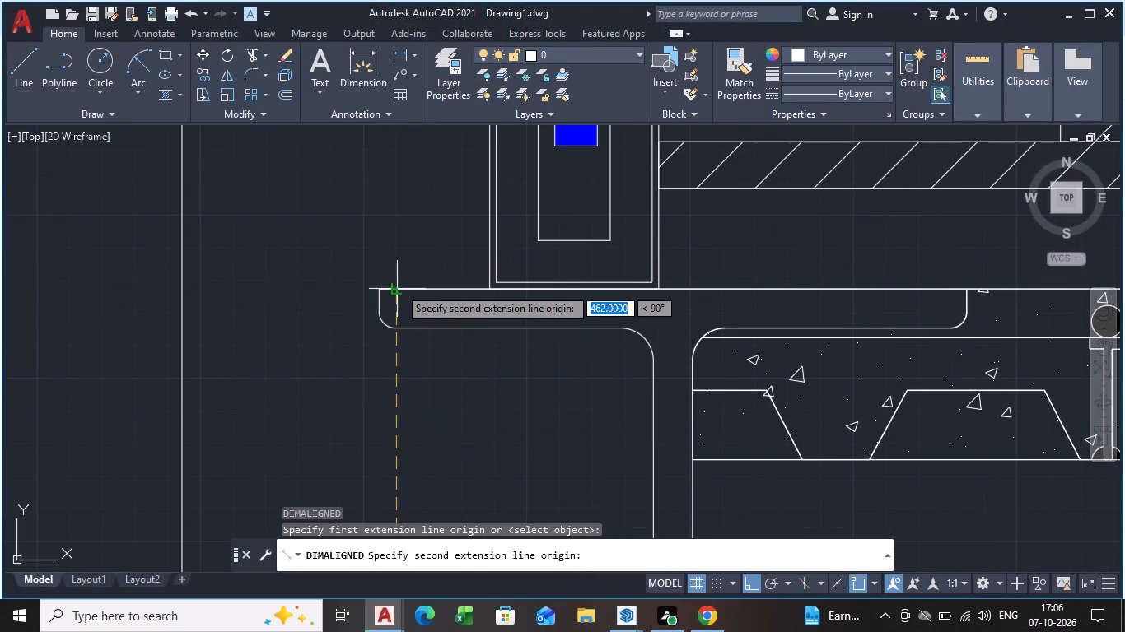
click(399, 287)
scroll(242, 294, down, 4)
middle_drag(246, 289, 247, 248)
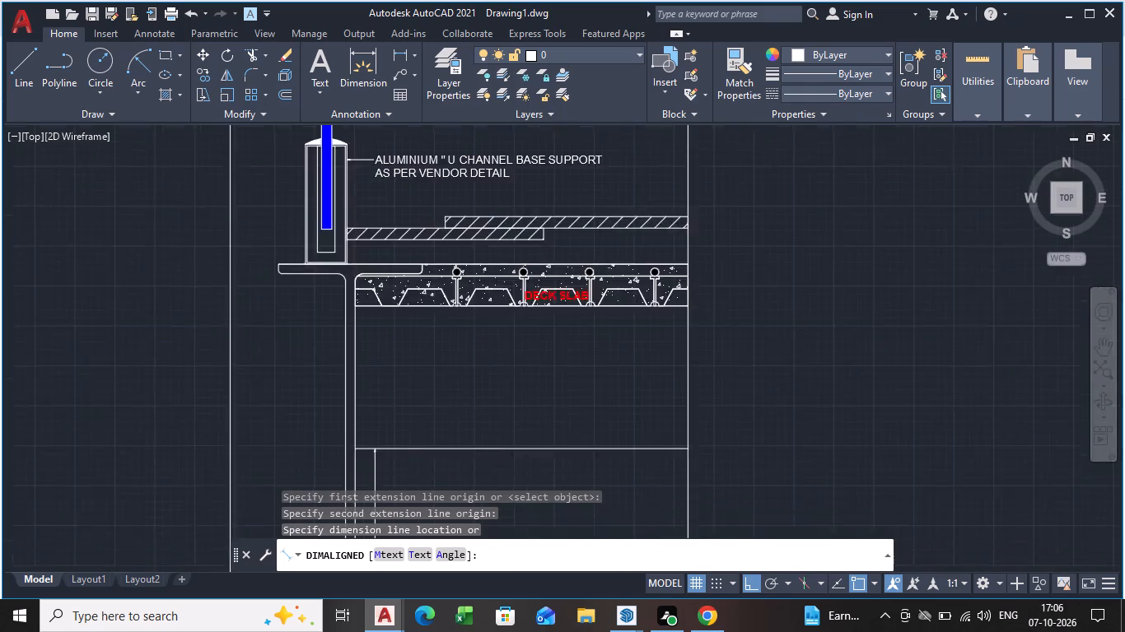
middle_drag(247, 248, 255, 221)
click(283, 270)
Override the steel beam height dimension's text with 450.
scroll(287, 326, up, 4)
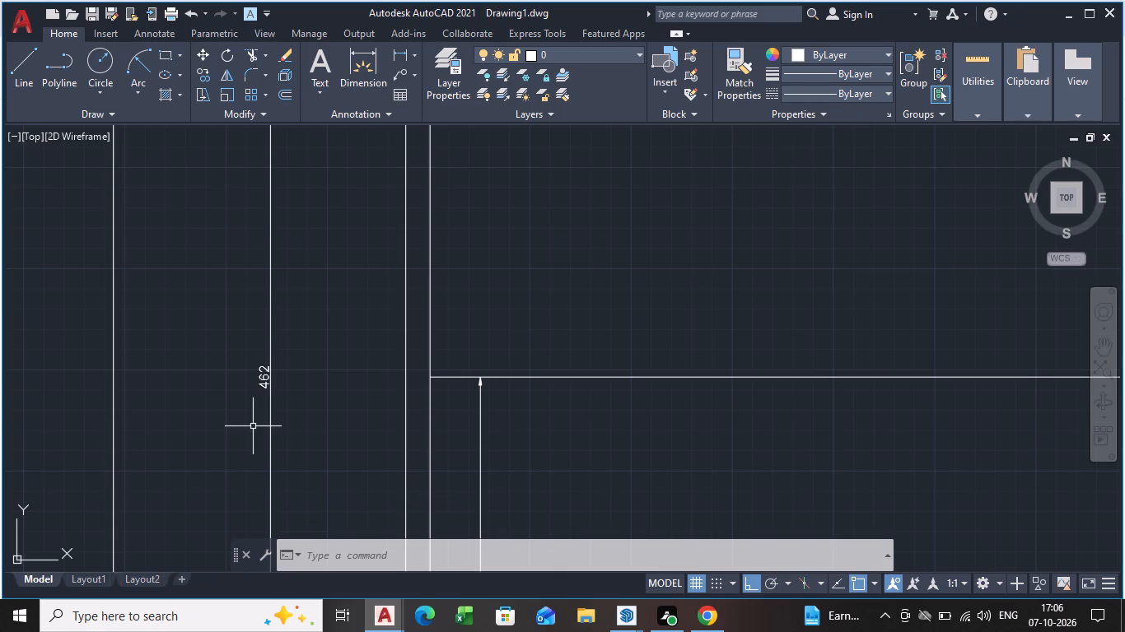
scroll(321, 422, down, 2)
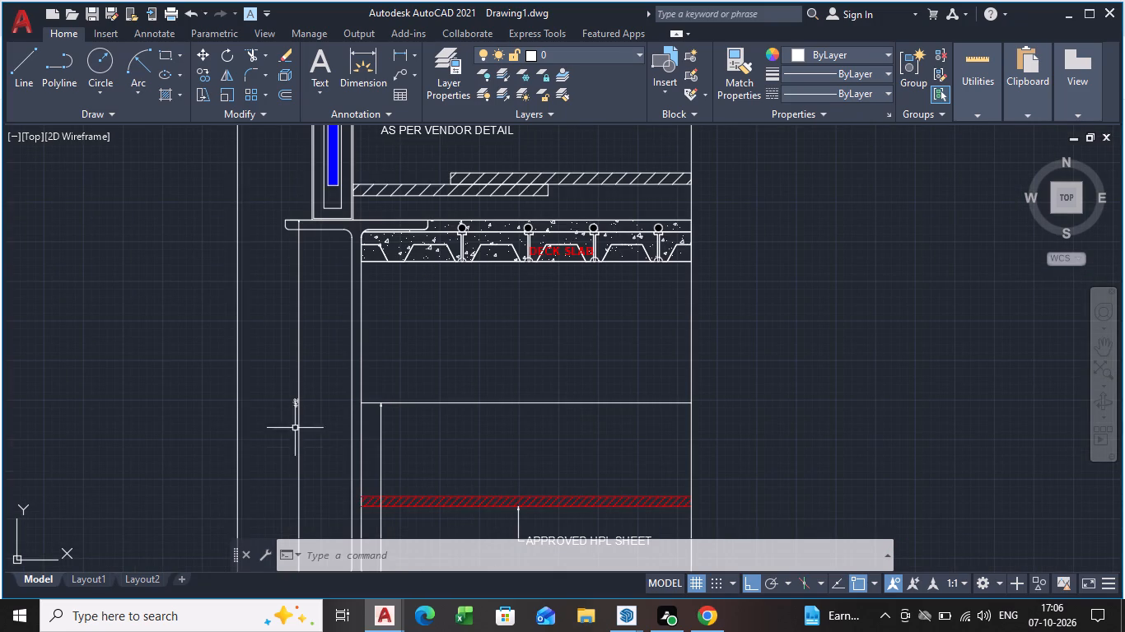
scroll(301, 476, up, 1)
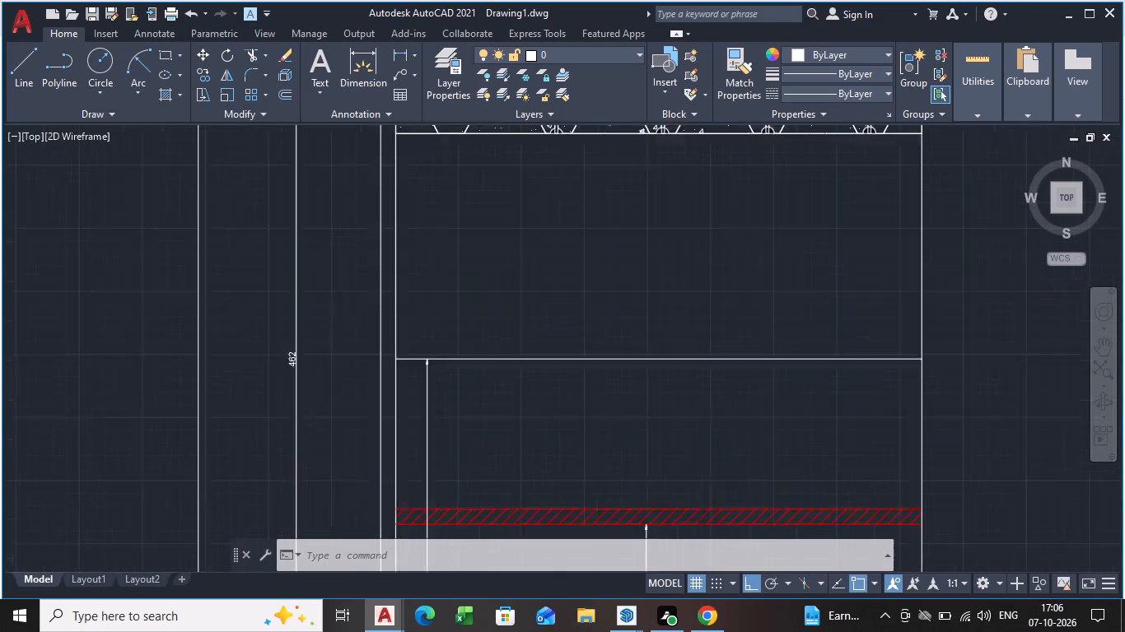
scroll(301, 475, up, 2)
triple_click(278, 178)
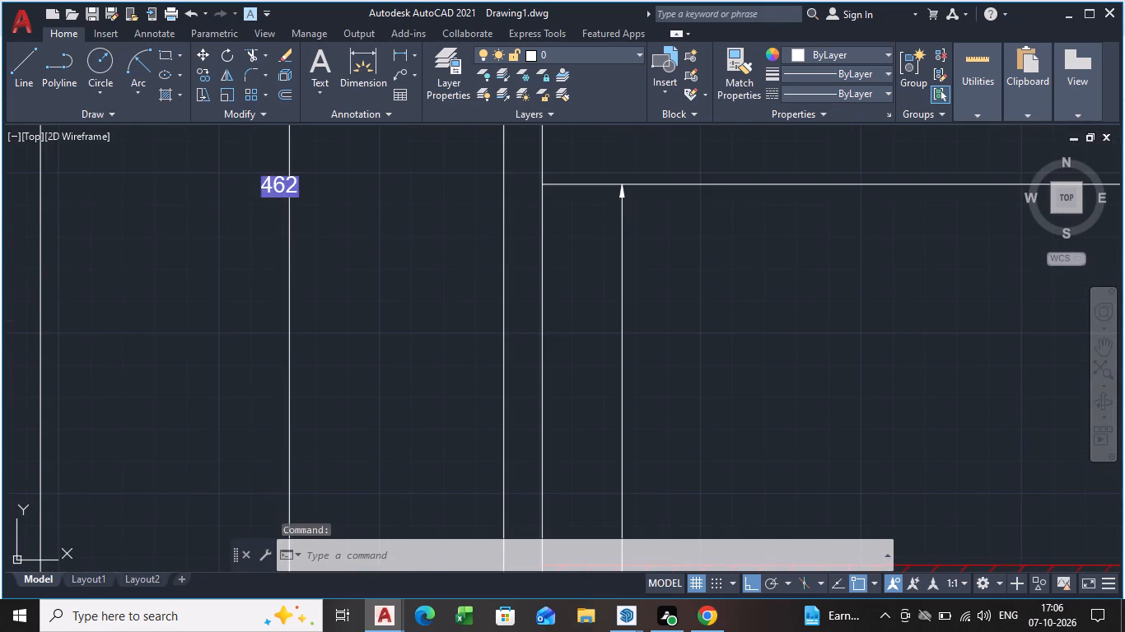
click(287, 184)
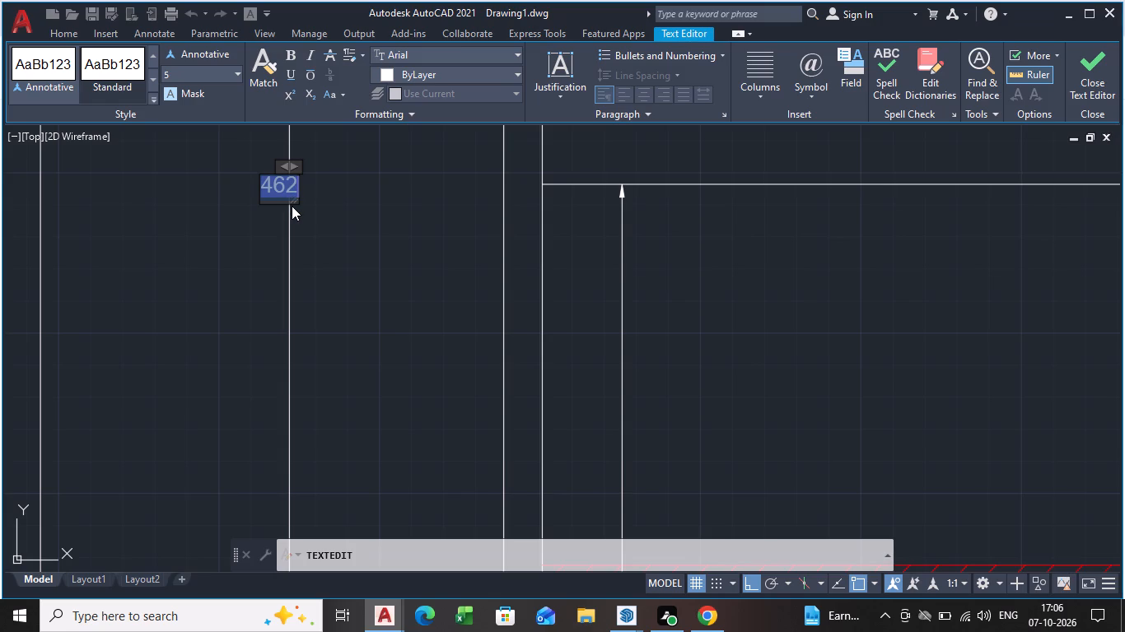
text(450)
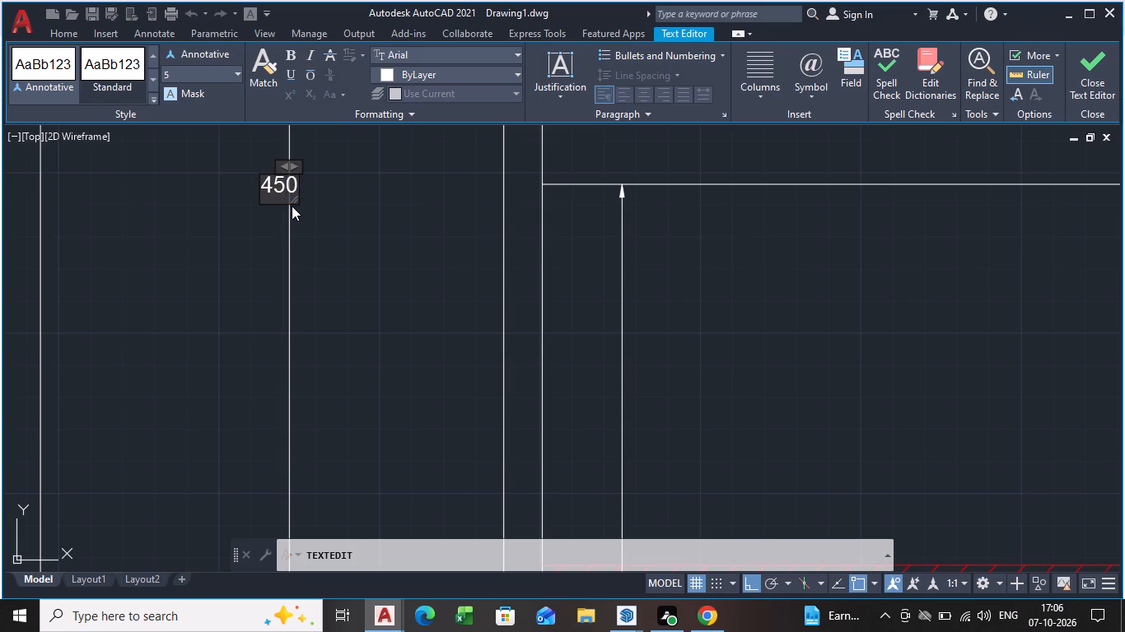
key(Return)
key(BackSpace)
click(1094, 70)
scroll(470, 335, down, 2)
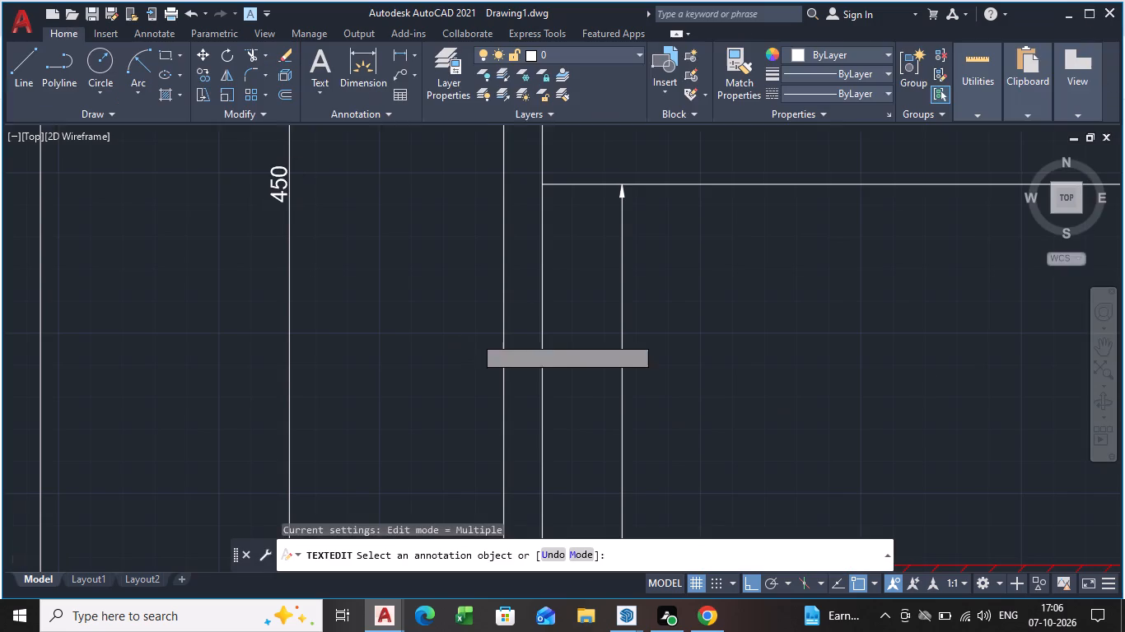
scroll(474, 336, down, 1)
scroll(435, 300, up, 2)
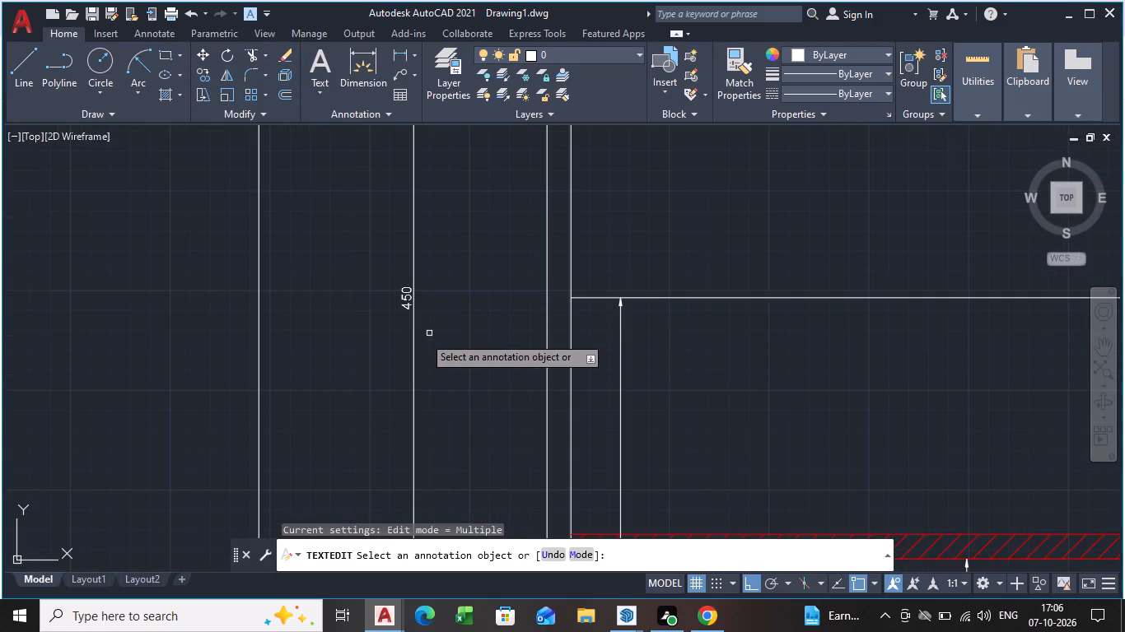
scroll(406, 355, up, 1)
key(Escape)
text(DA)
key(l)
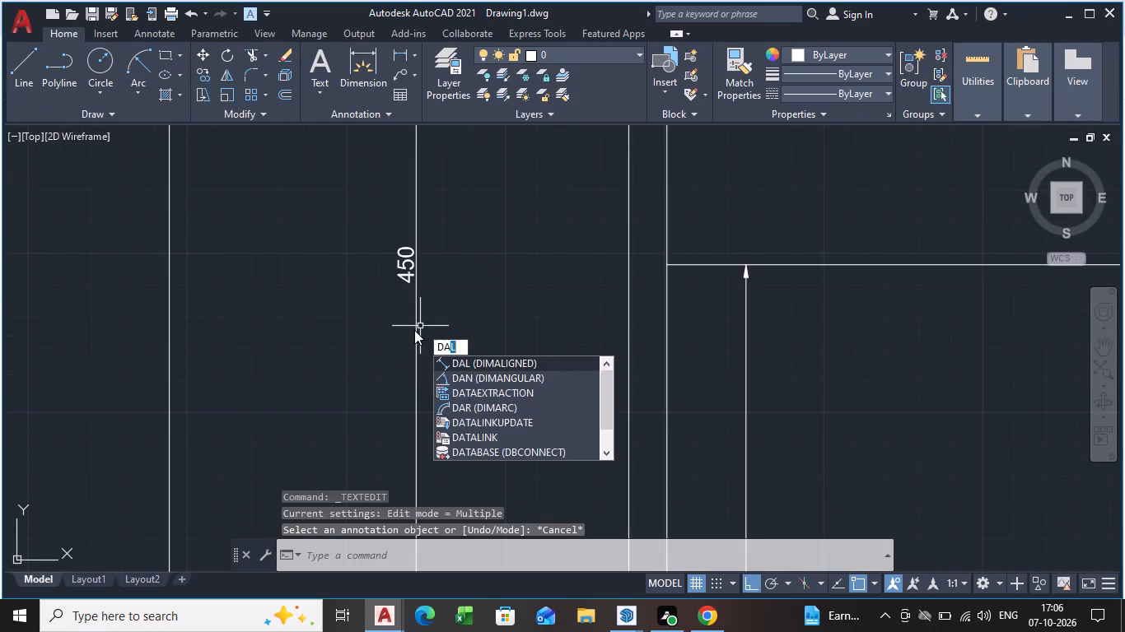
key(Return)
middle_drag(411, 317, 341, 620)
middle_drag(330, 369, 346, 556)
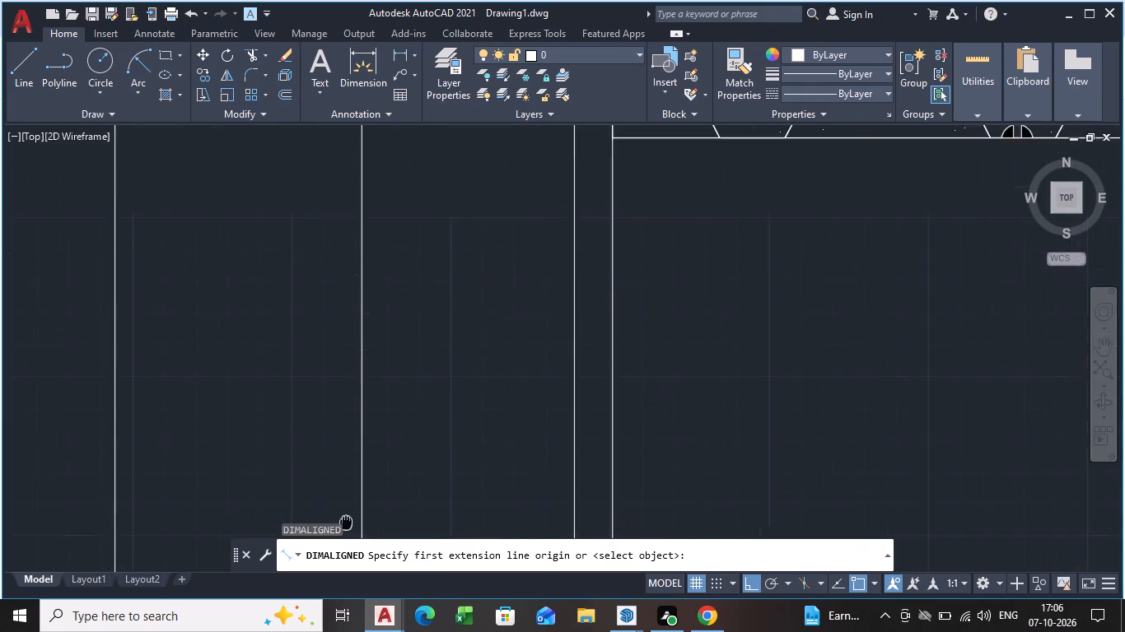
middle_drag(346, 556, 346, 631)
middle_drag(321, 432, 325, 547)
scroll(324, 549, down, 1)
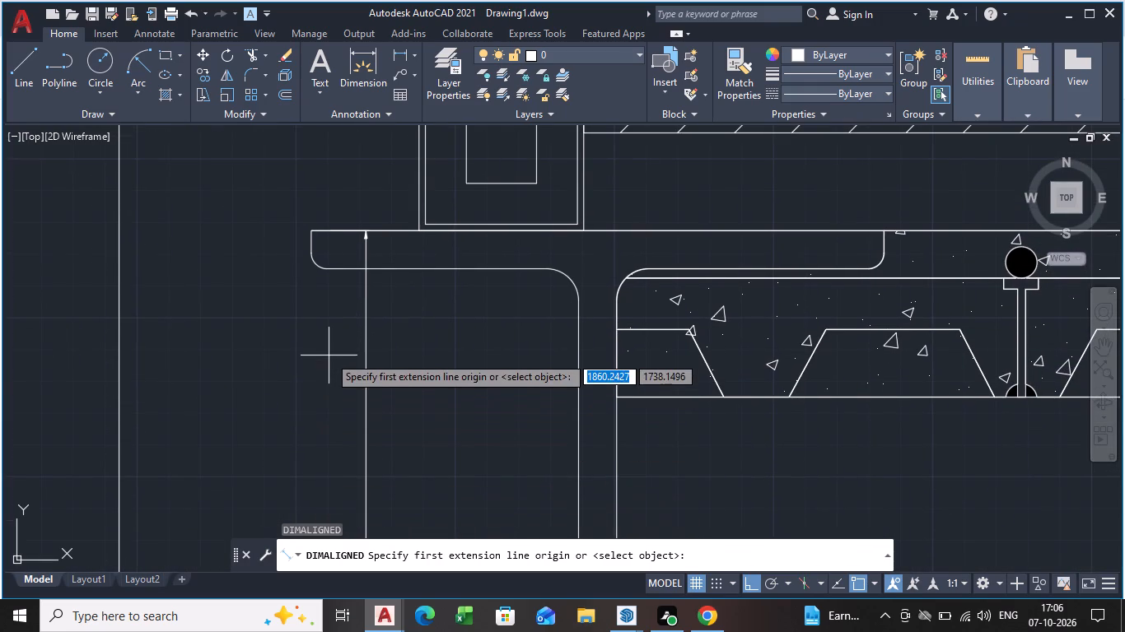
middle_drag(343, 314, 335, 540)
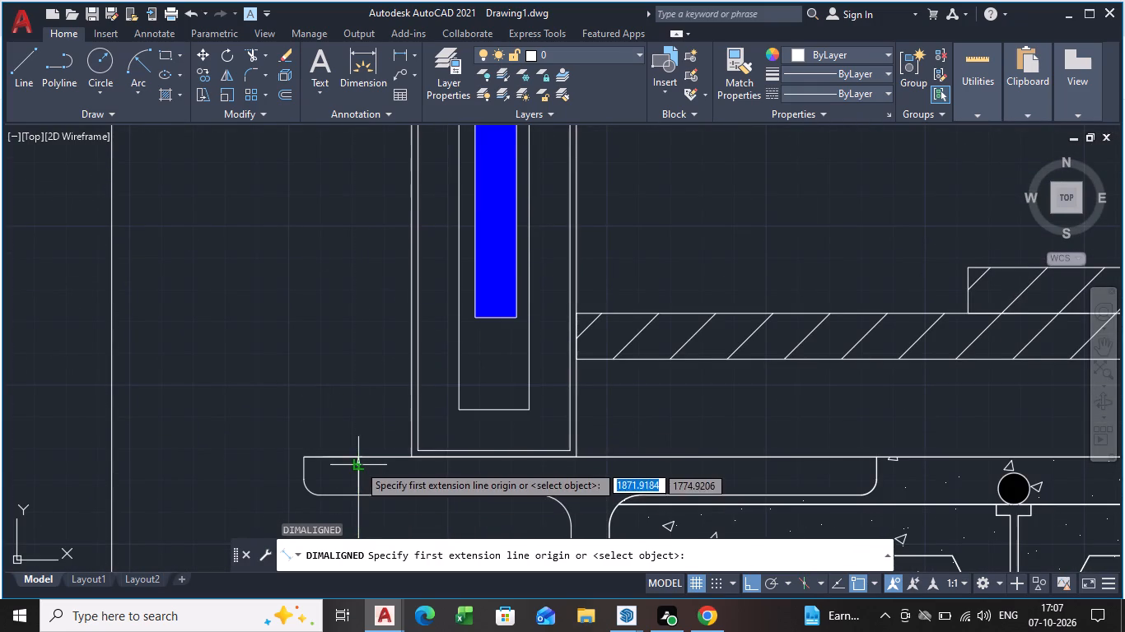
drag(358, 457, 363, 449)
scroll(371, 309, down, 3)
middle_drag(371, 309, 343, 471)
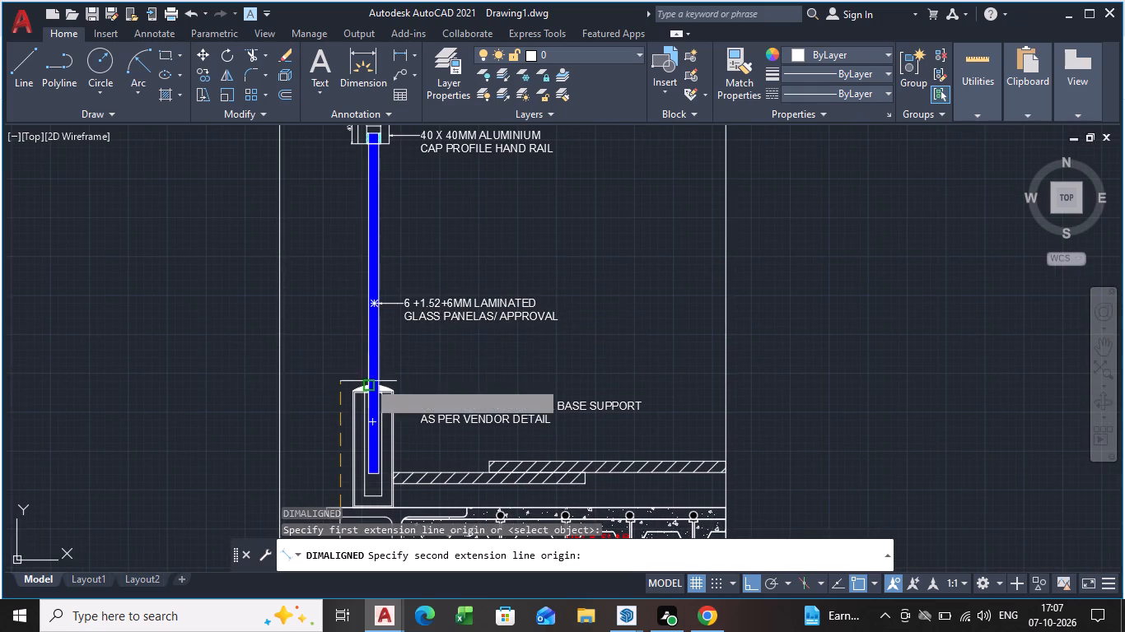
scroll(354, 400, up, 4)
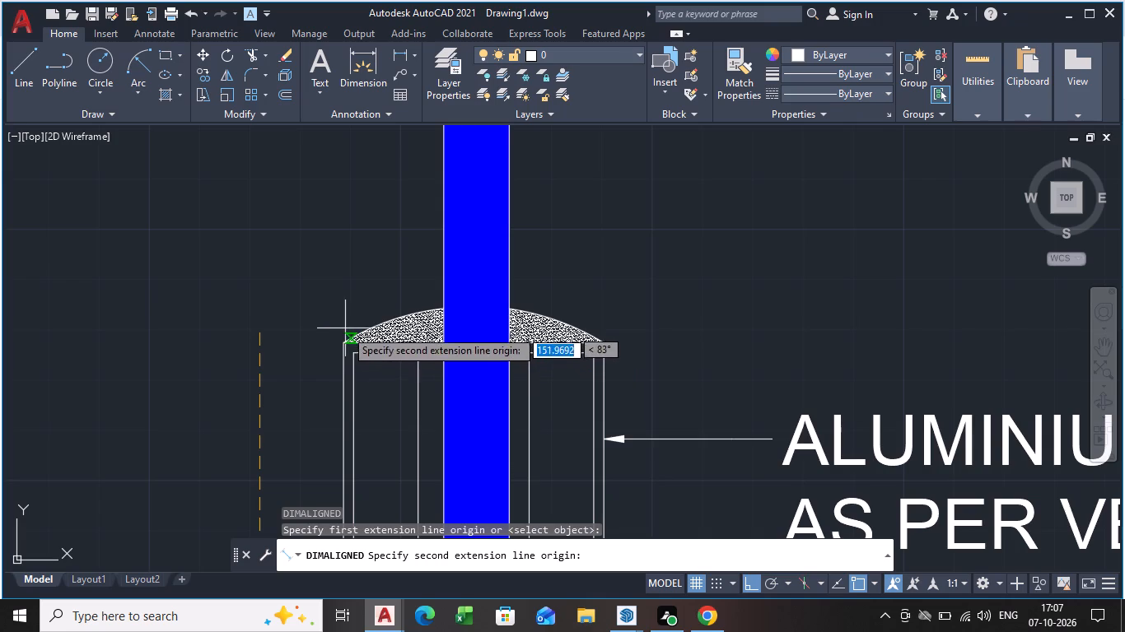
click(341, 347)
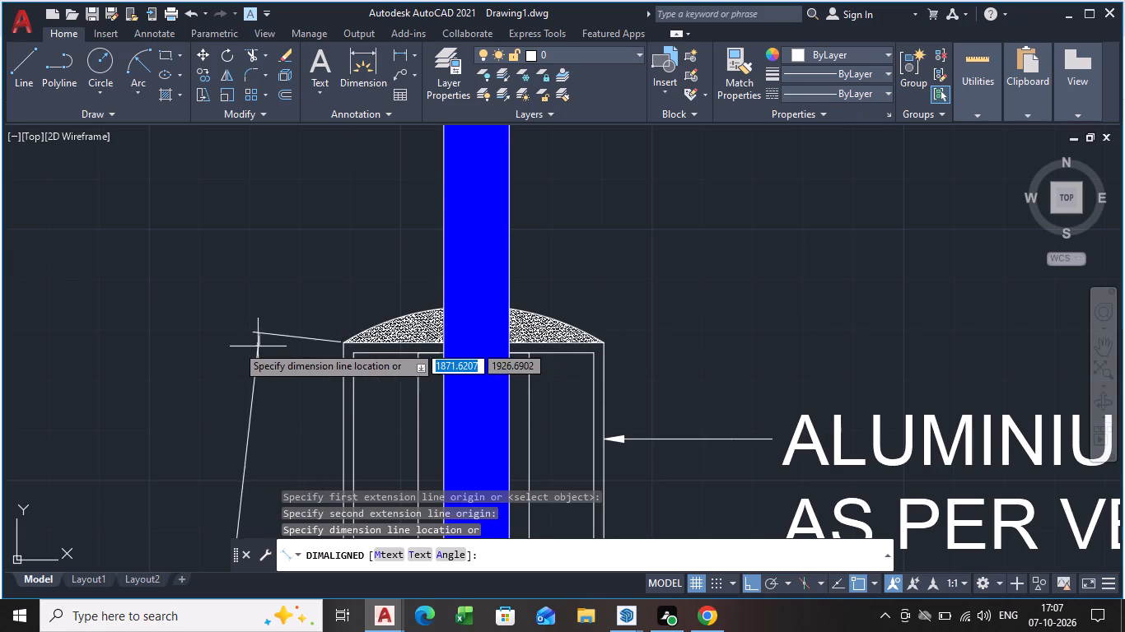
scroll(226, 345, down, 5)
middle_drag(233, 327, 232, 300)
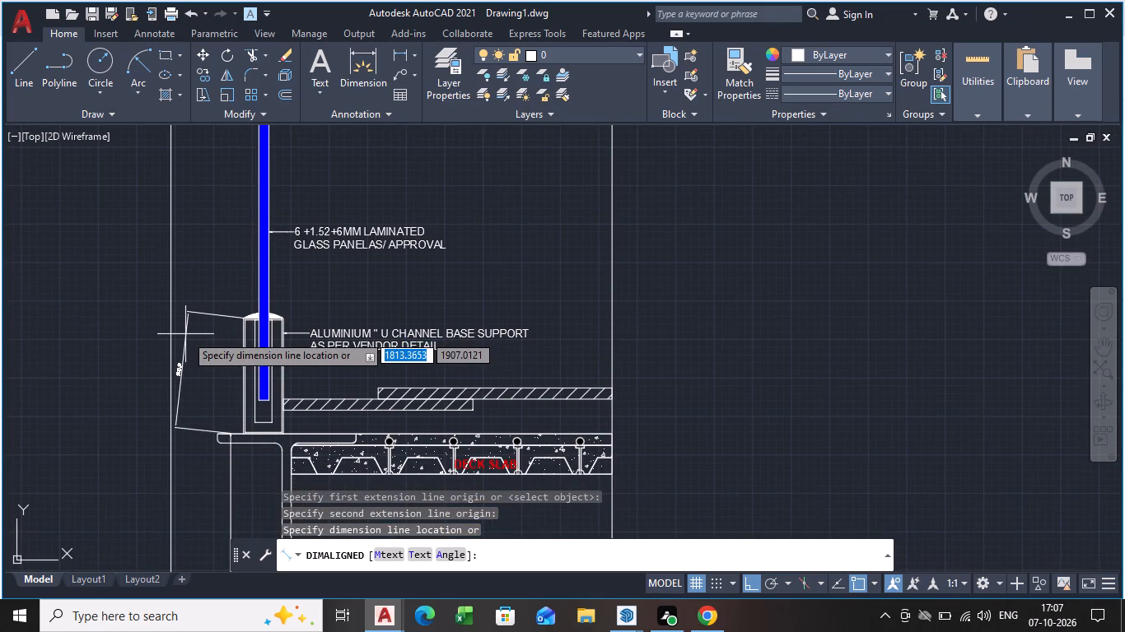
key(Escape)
Add an aligned dimension for the aluminium U channel's height, from its outer base corner to its outer top corner, placed outside the channel.
scroll(244, 441, up, 3)
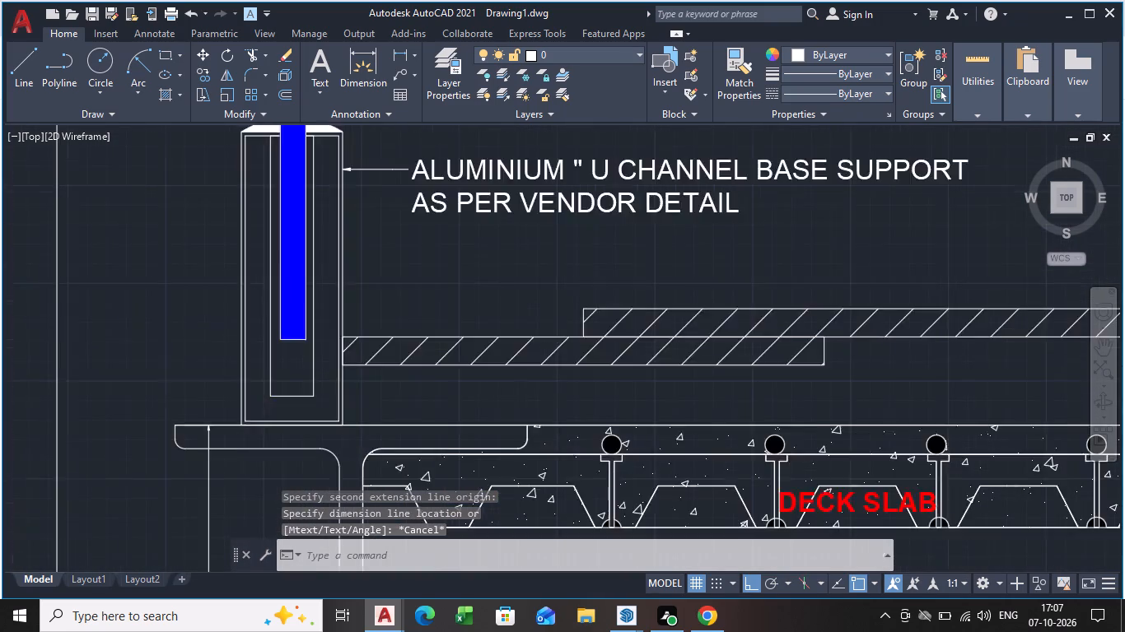
key(d)
key(a)
key(l)
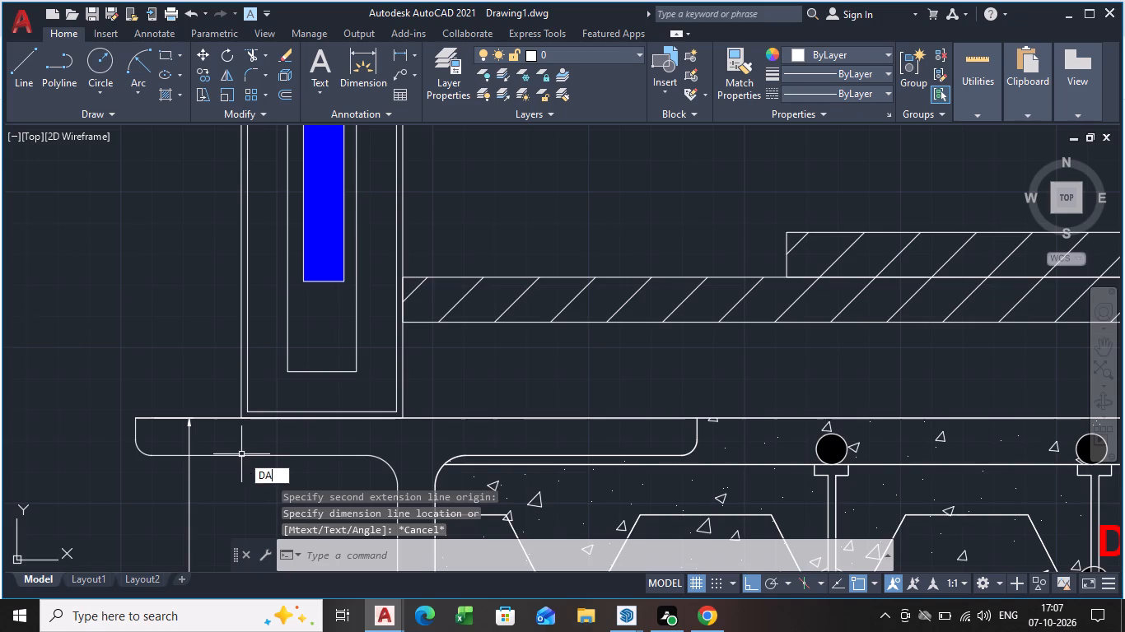
key(Return)
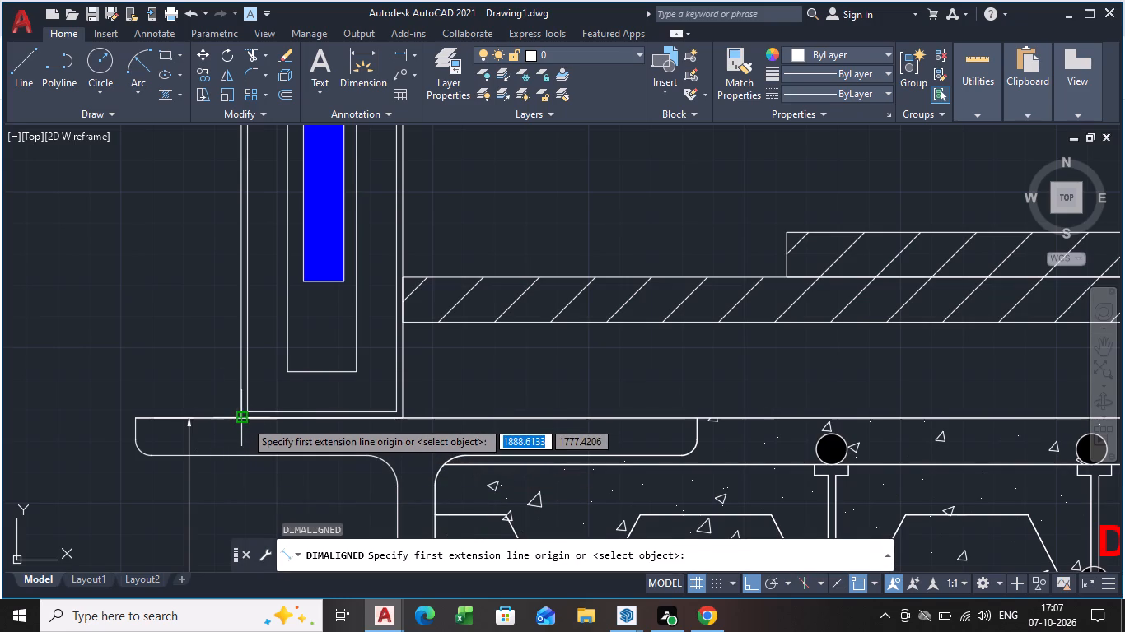
click(242, 419)
scroll(242, 364, down, 2)
middle_drag(245, 385, 253, 546)
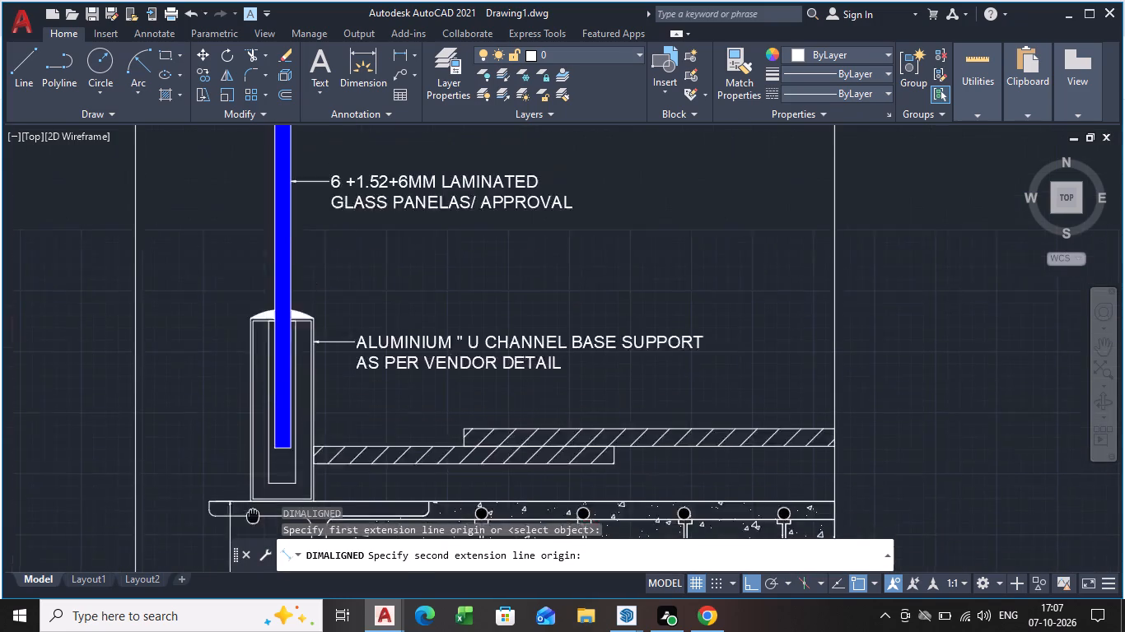
middle_drag(253, 546, 253, 570)
scroll(234, 386, up, 3)
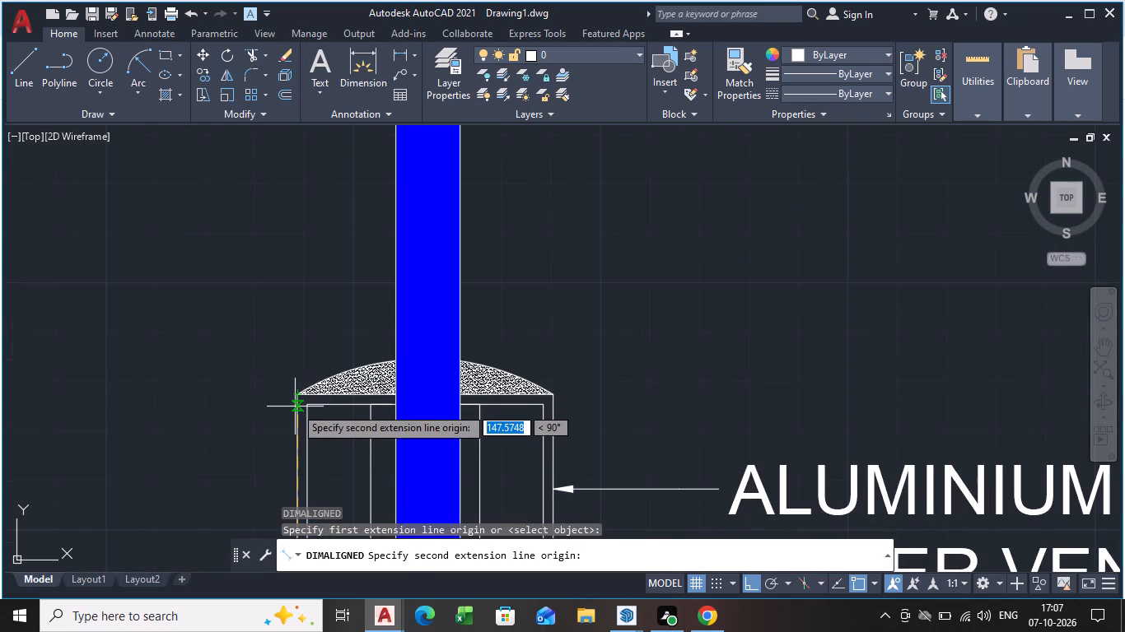
click(296, 396)
scroll(276, 404, down, 2)
middle_drag(273, 405, 255, 346)
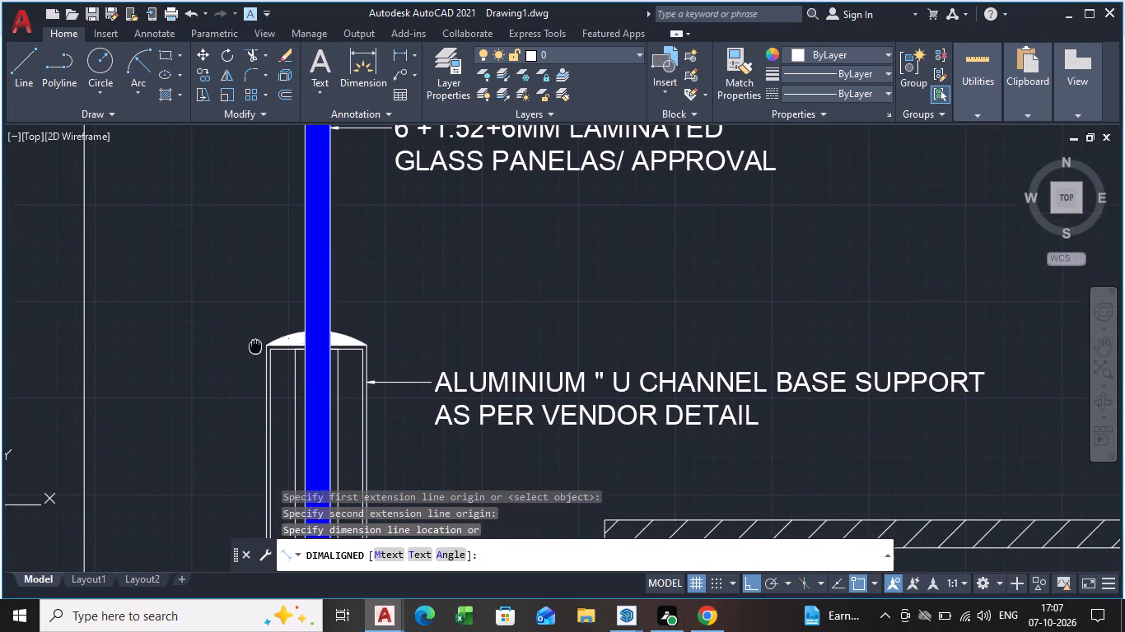
click(234, 346)
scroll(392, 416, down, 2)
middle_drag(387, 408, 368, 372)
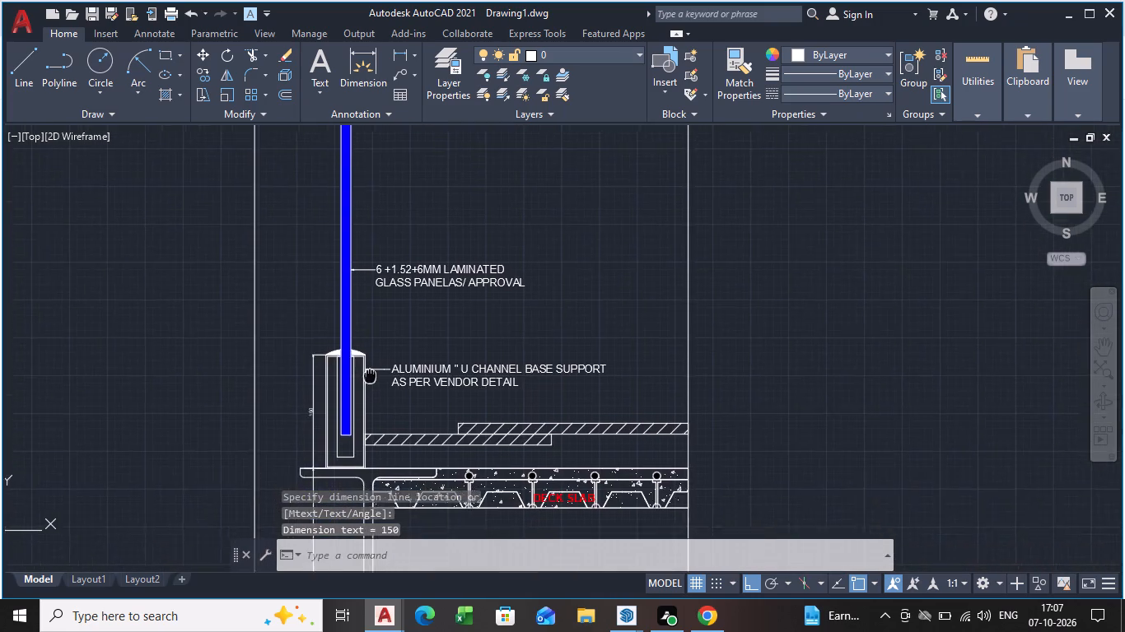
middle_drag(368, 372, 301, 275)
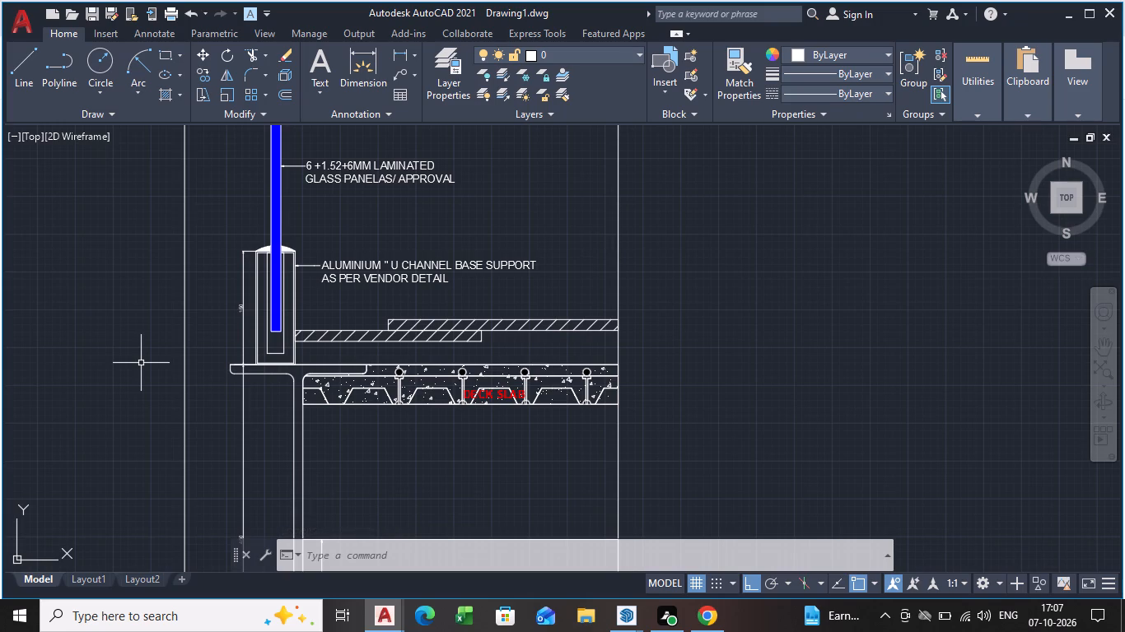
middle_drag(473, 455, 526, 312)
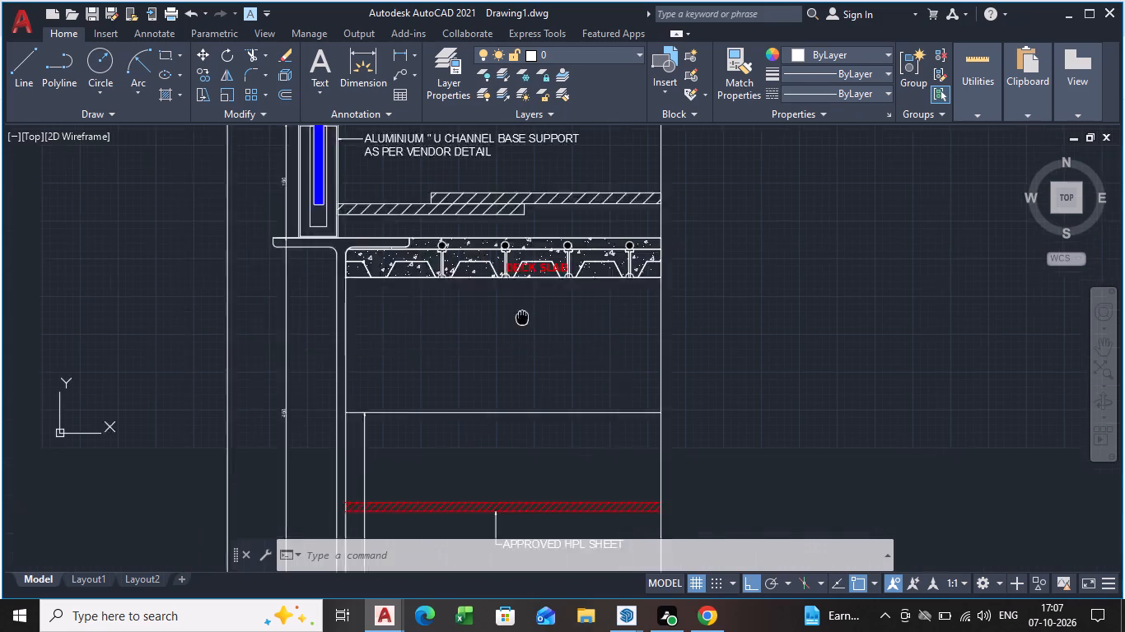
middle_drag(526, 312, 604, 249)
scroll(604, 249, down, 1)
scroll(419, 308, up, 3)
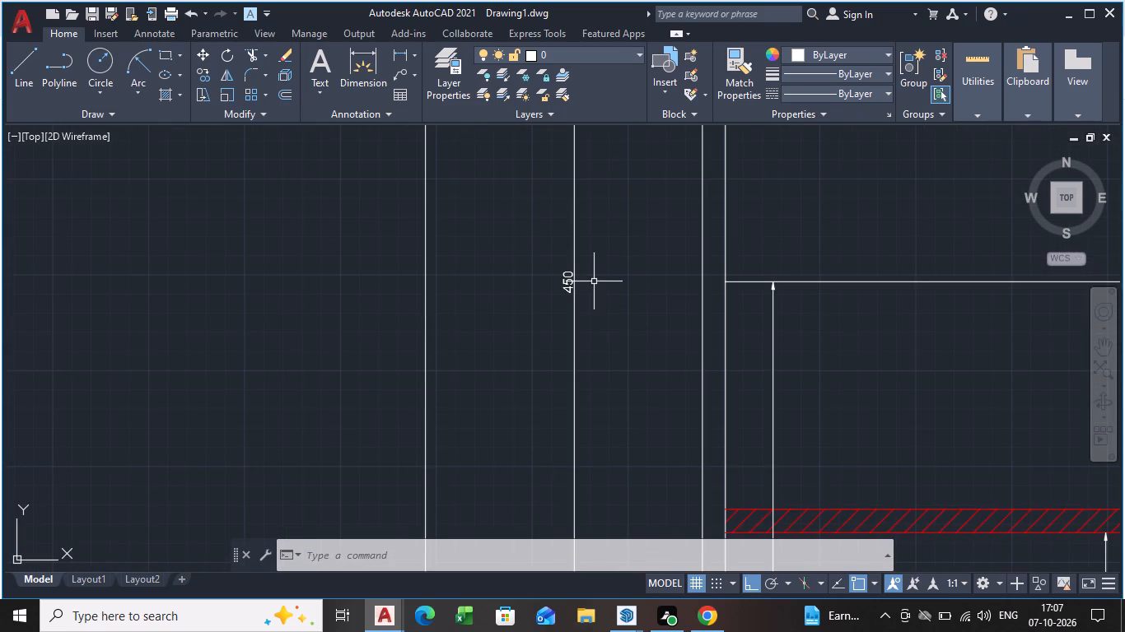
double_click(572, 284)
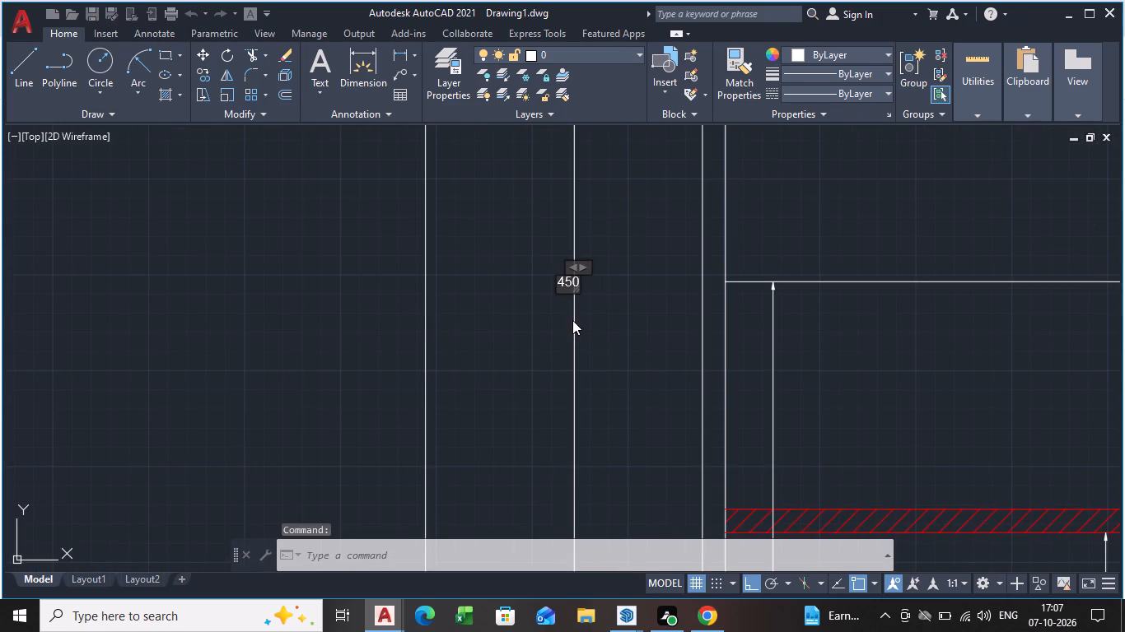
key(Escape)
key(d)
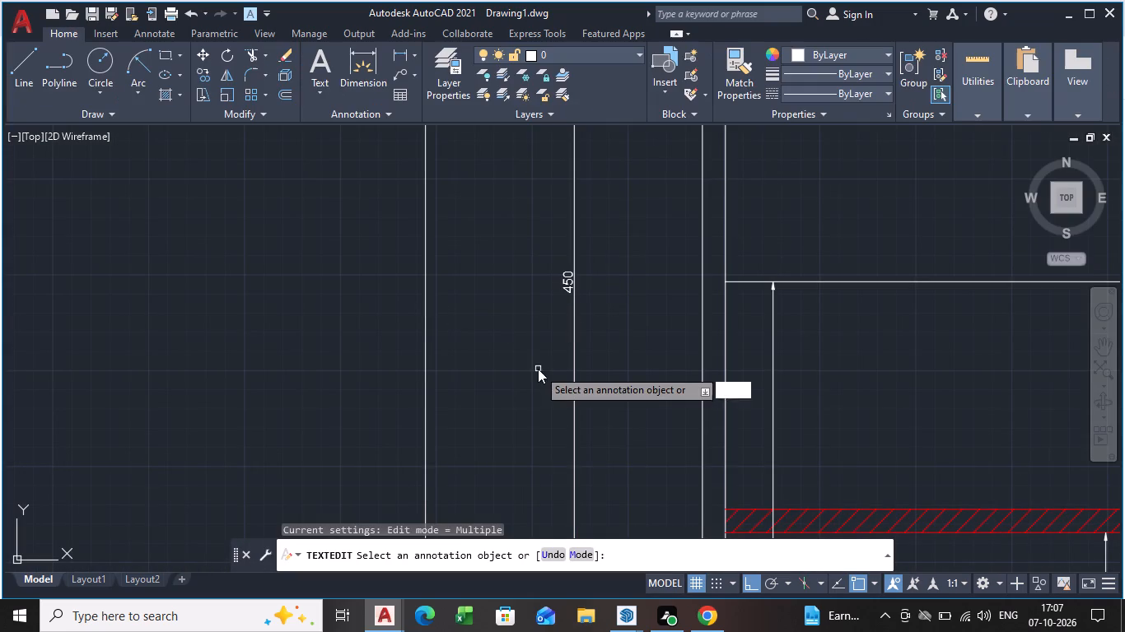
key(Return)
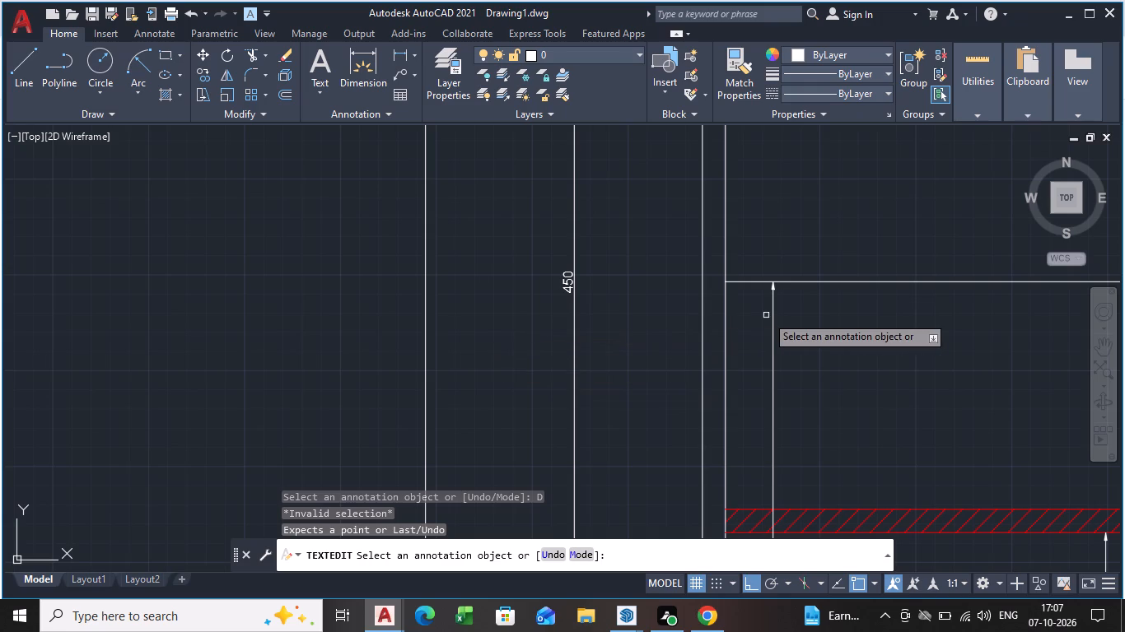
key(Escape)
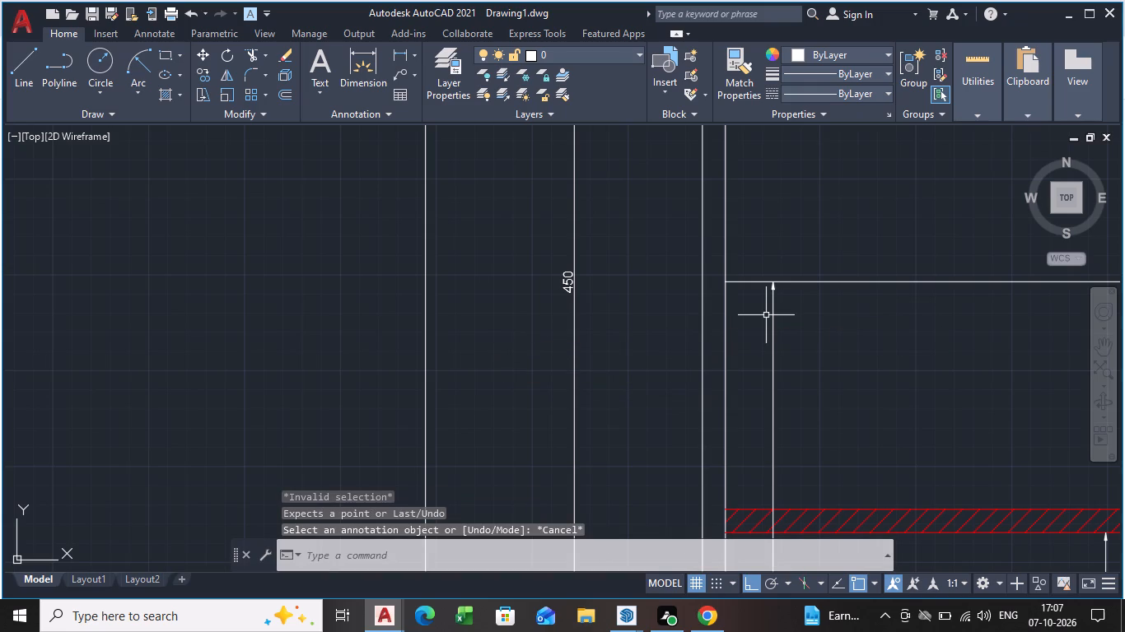
Set the ISO-25 dimension style's text height to 10 and make that style current.
key(d)
key(Return)
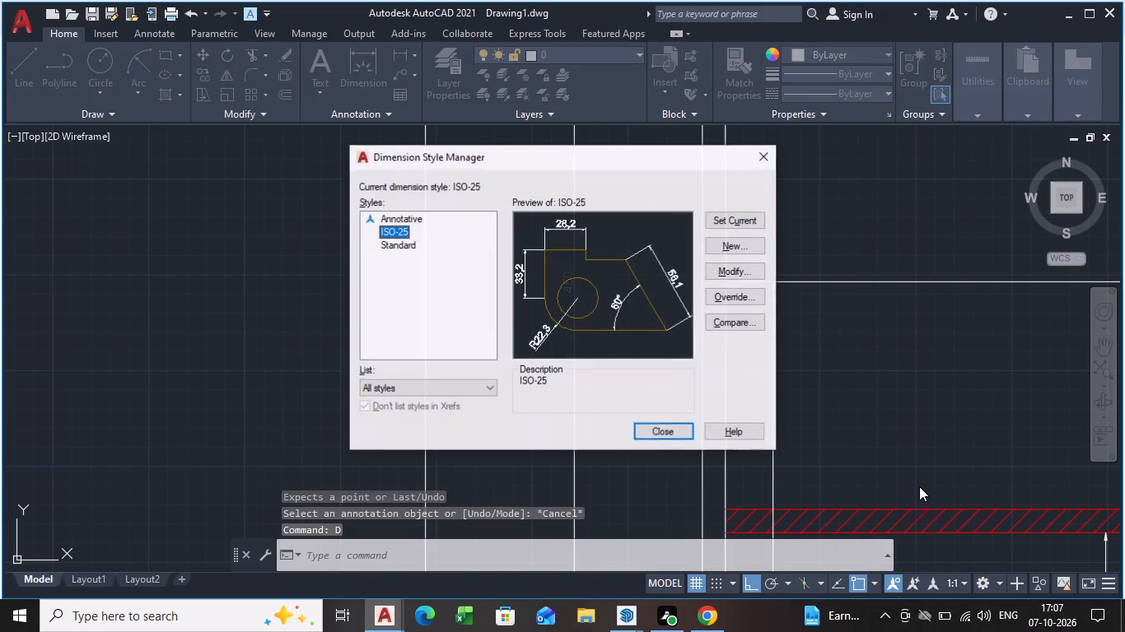
click(745, 265)
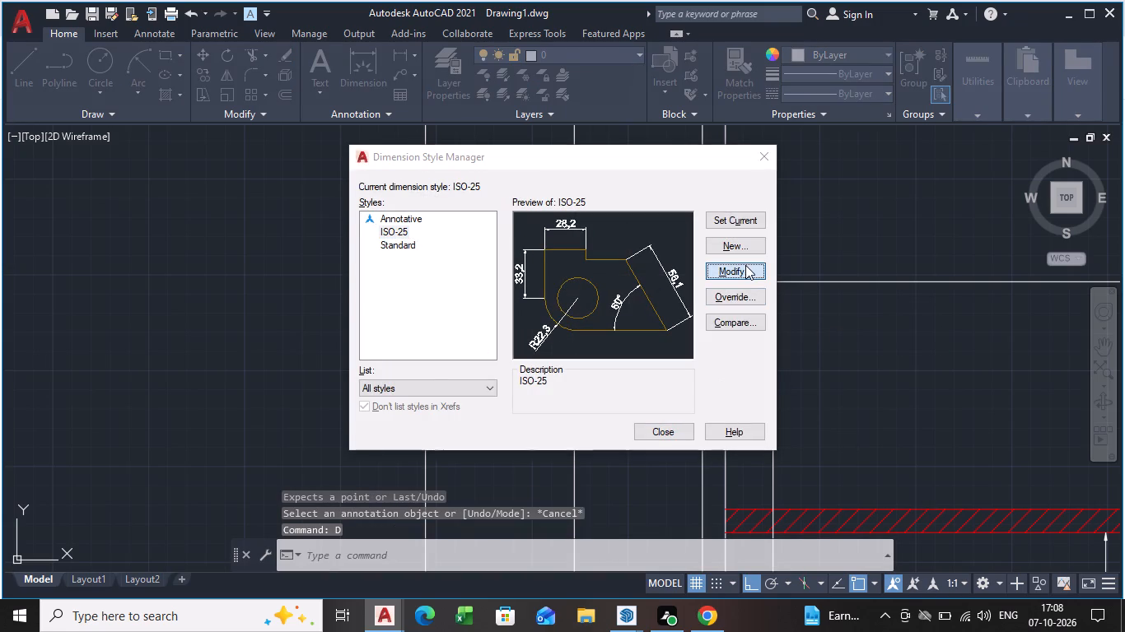
click(732, 274)
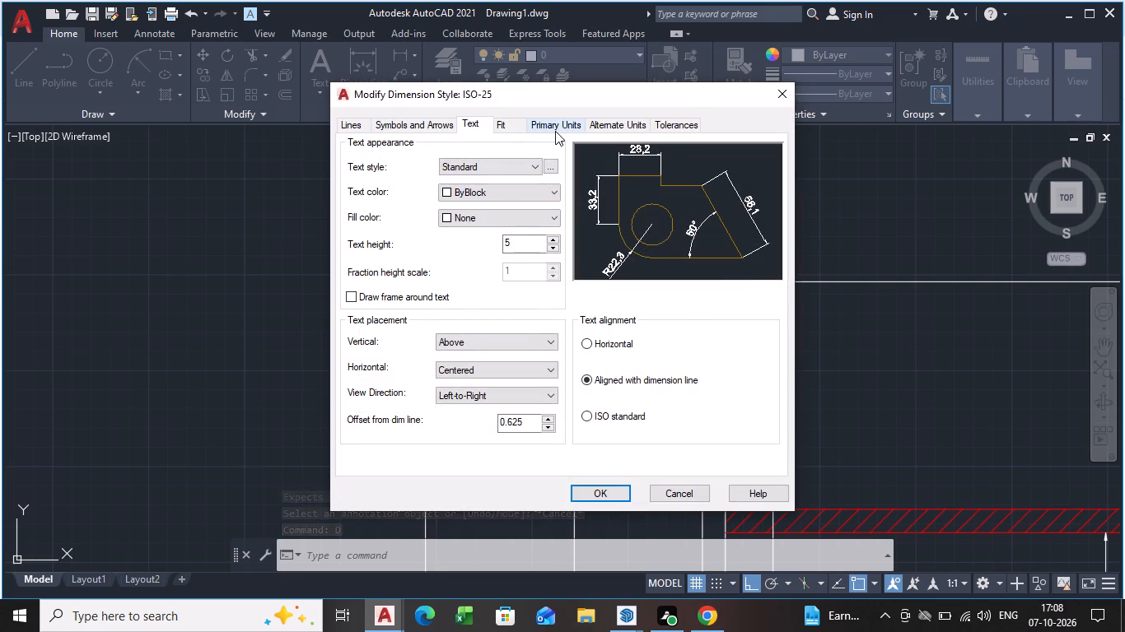
click(530, 244)
key(BackSpace)
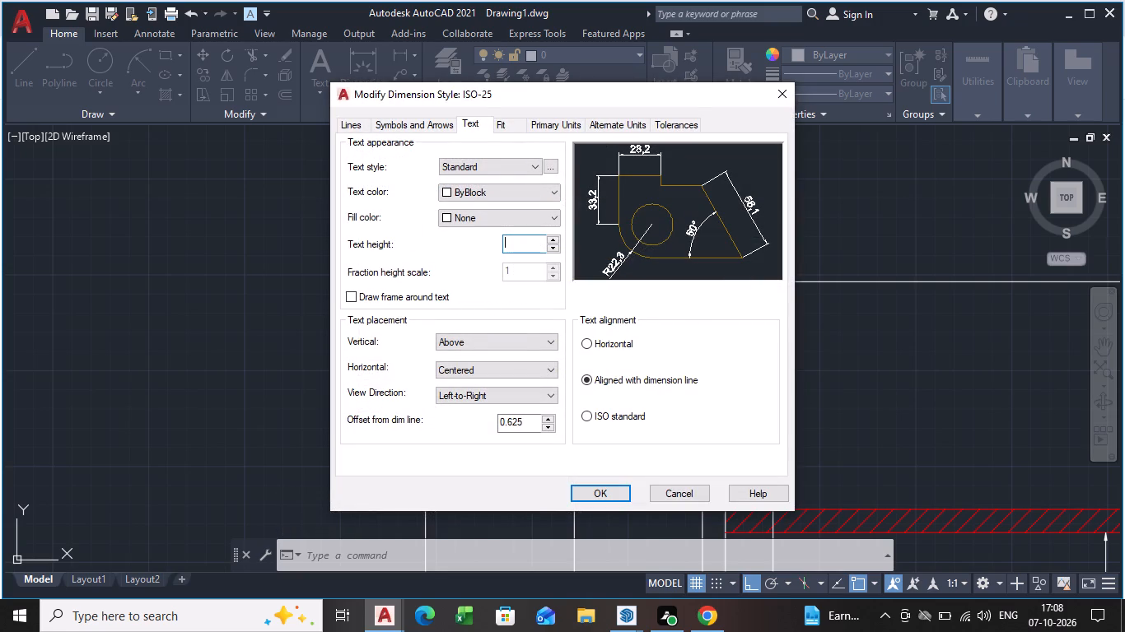
text(10)
key(Return)
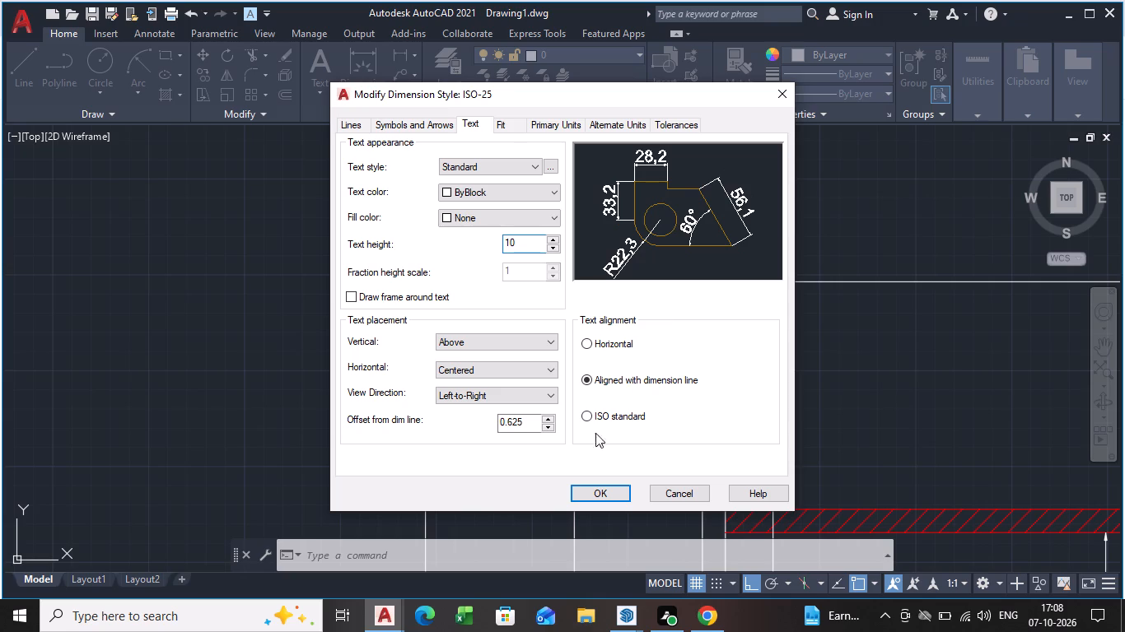
click(589, 490)
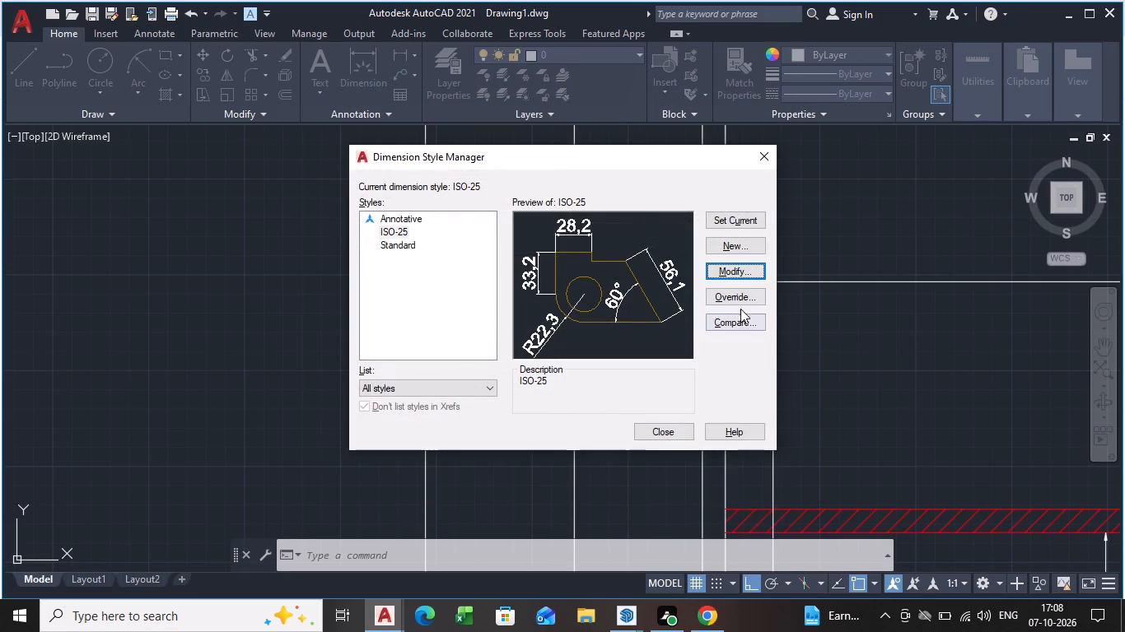
click(732, 225)
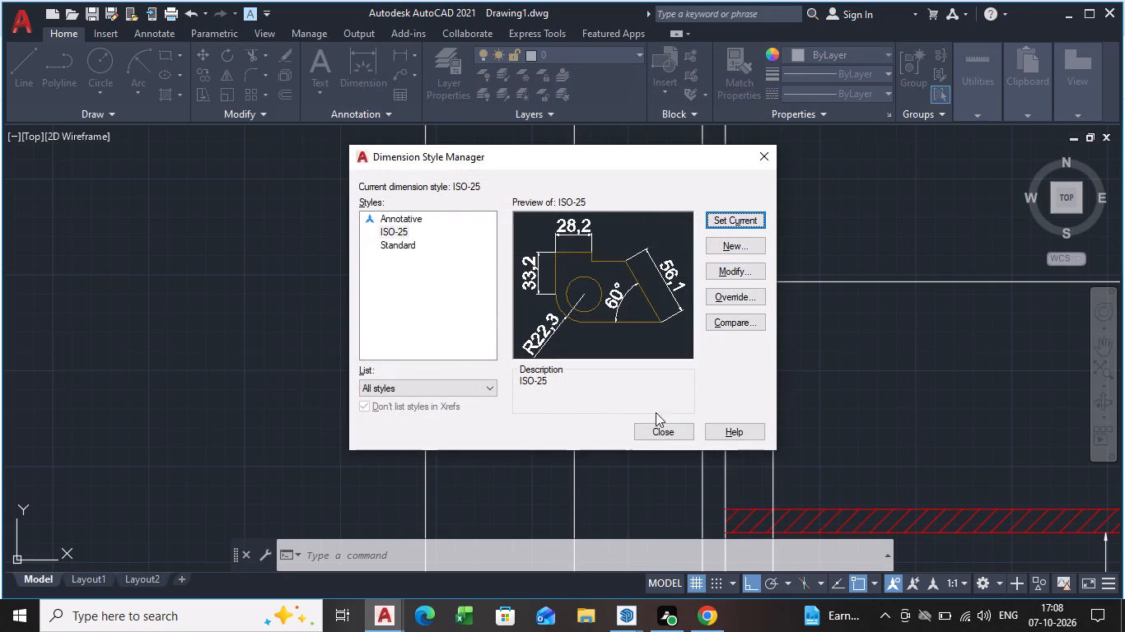
click(655, 430)
Examine the dimension text size beside the U channel and steel beam, and the area around the beam's bottom flange.
scroll(658, 441, down, 4)
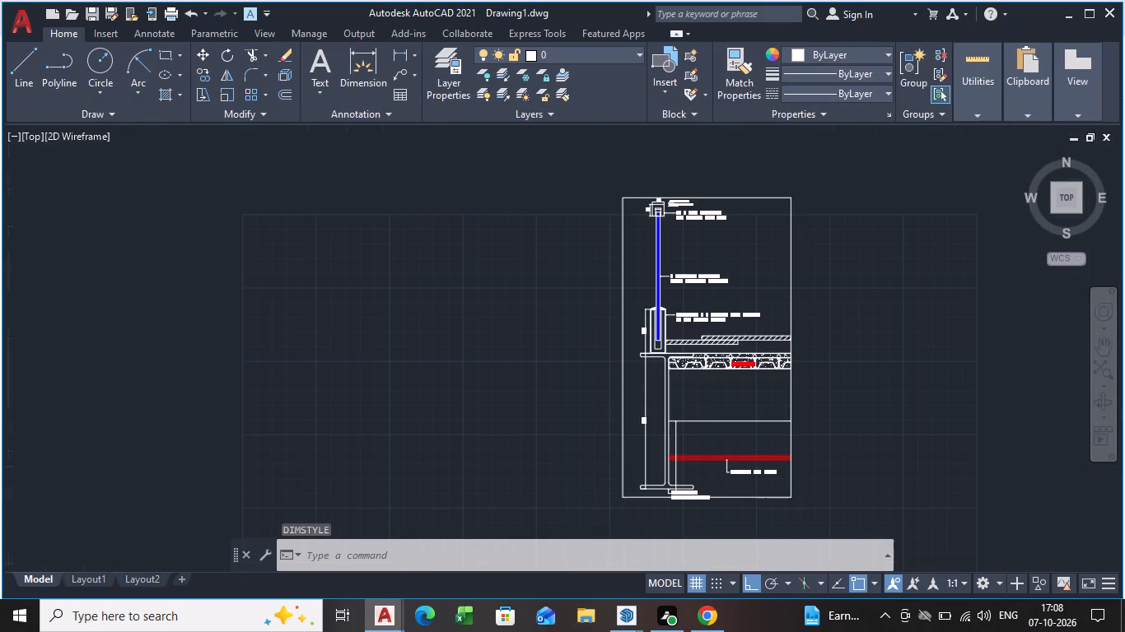
middle_drag(651, 450, 518, 435)
scroll(492, 389, up, 2)
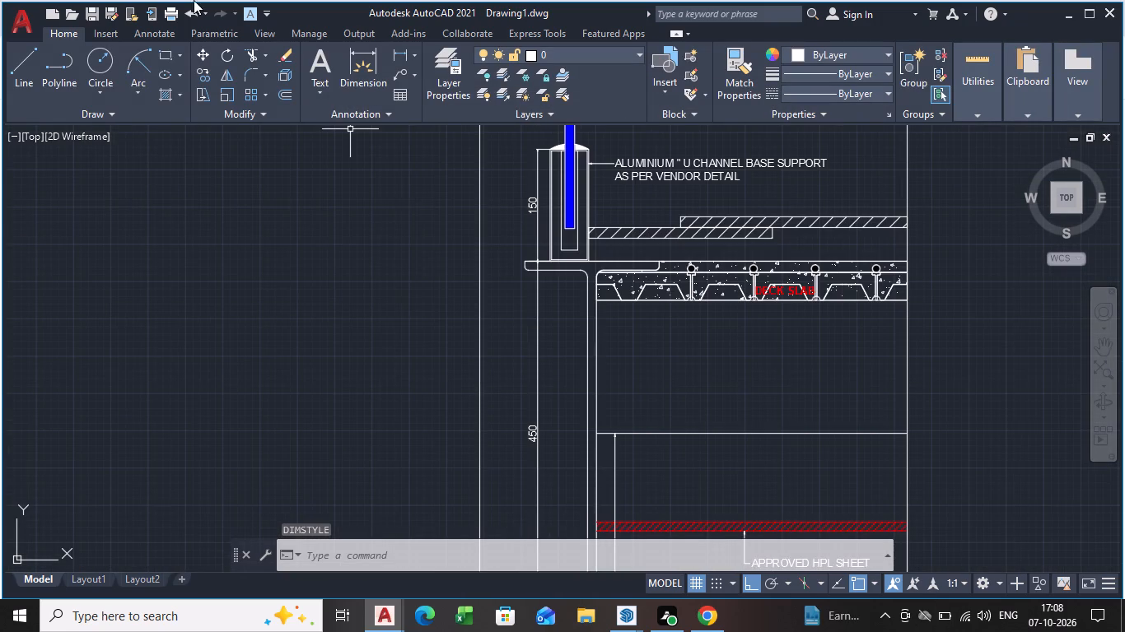
middle_drag(674, 430, 432, 345)
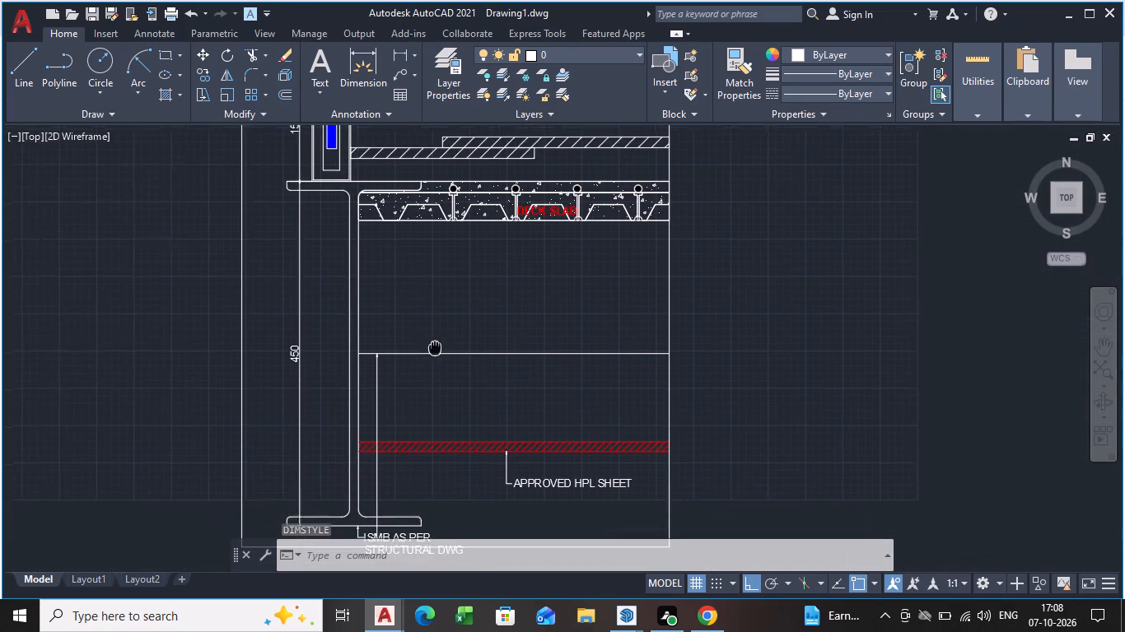
middle_drag(432, 345, 434, 302)
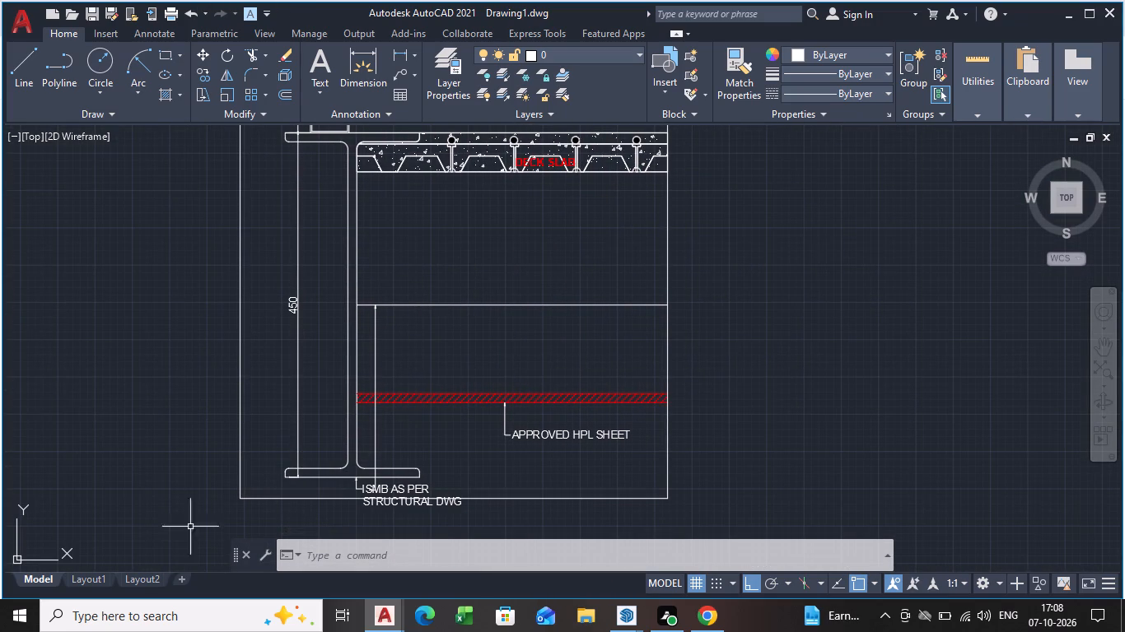
middle_drag(243, 510, 240, 434)
scroll(273, 440, up, 2)
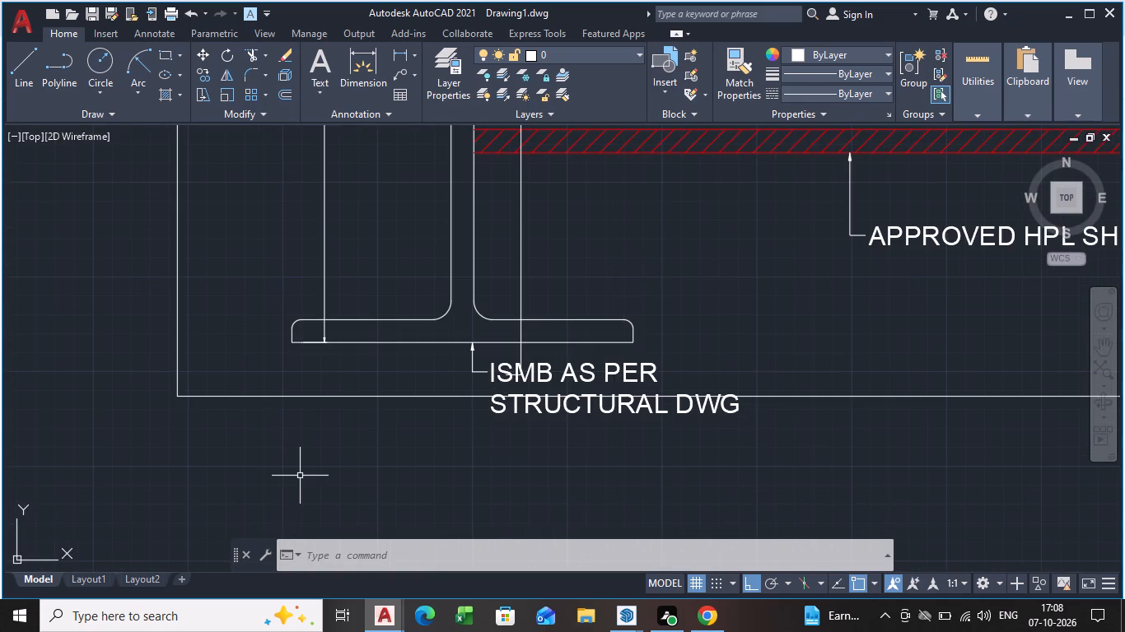
Add an aligned dimension across the steel beam's bottom flange width, placed below the flange and the ISMB note.
text(DAL)
key(Return)
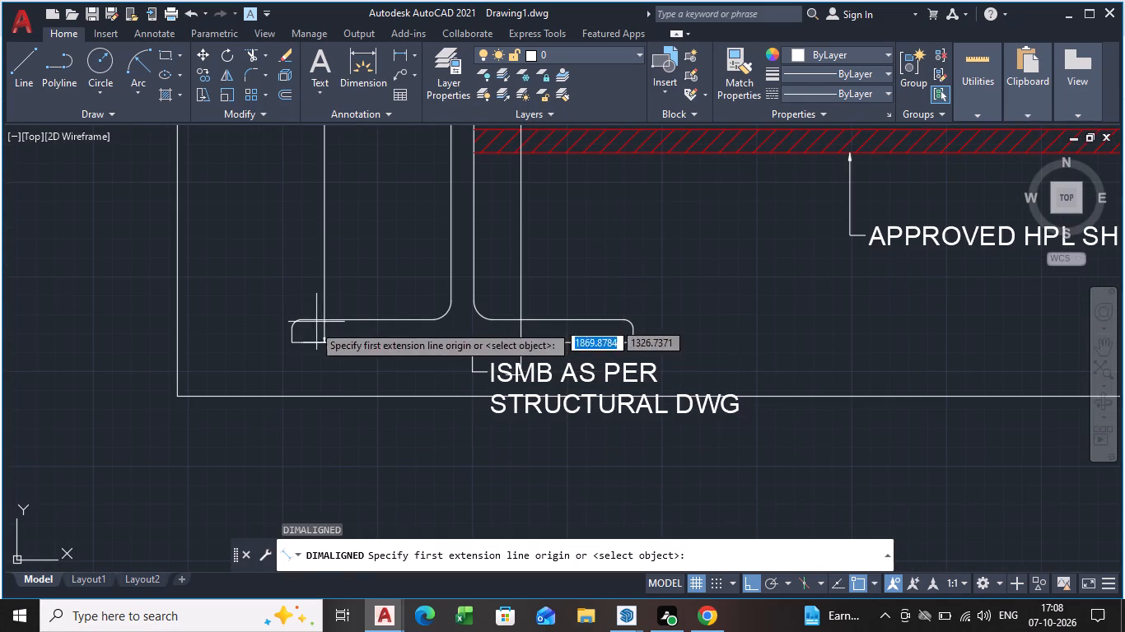
click(294, 340)
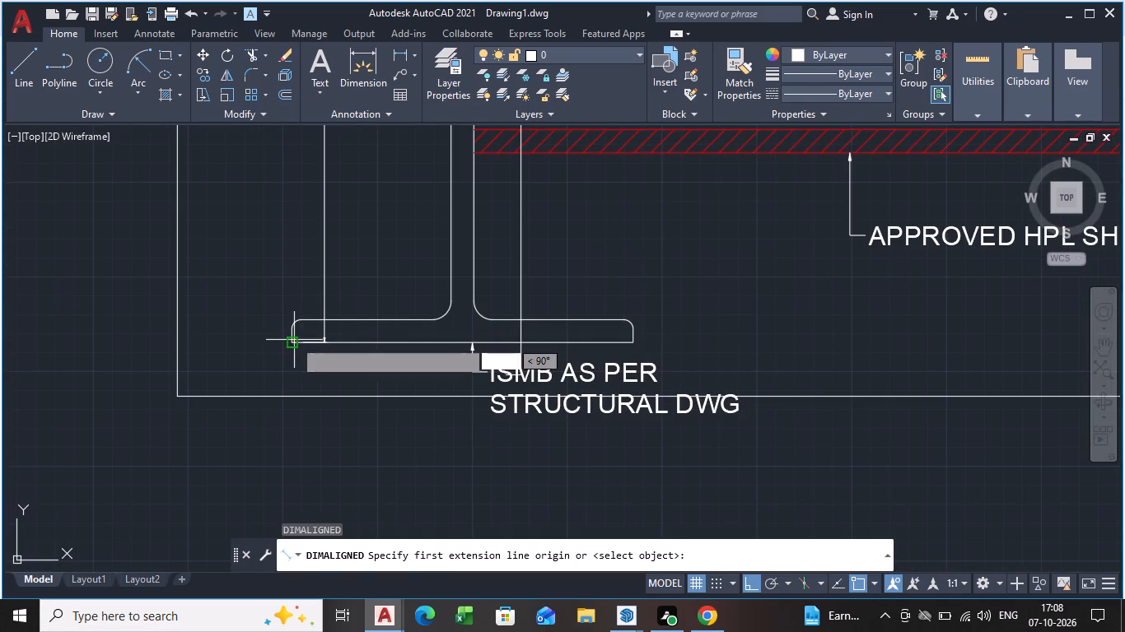
scroll(612, 337, up, 2)
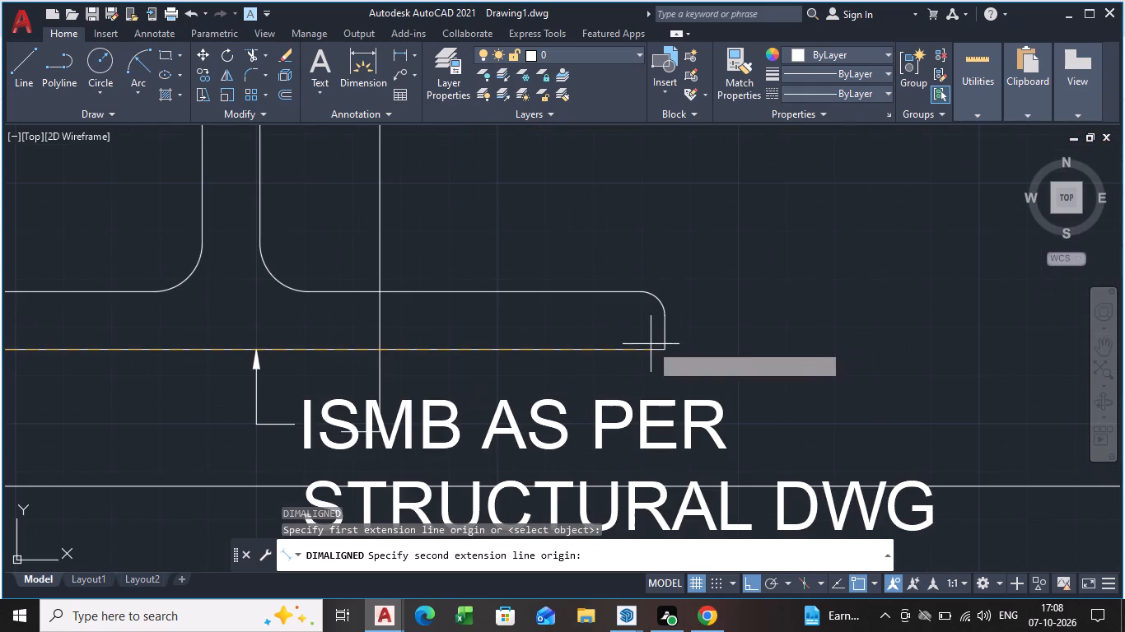
click(665, 349)
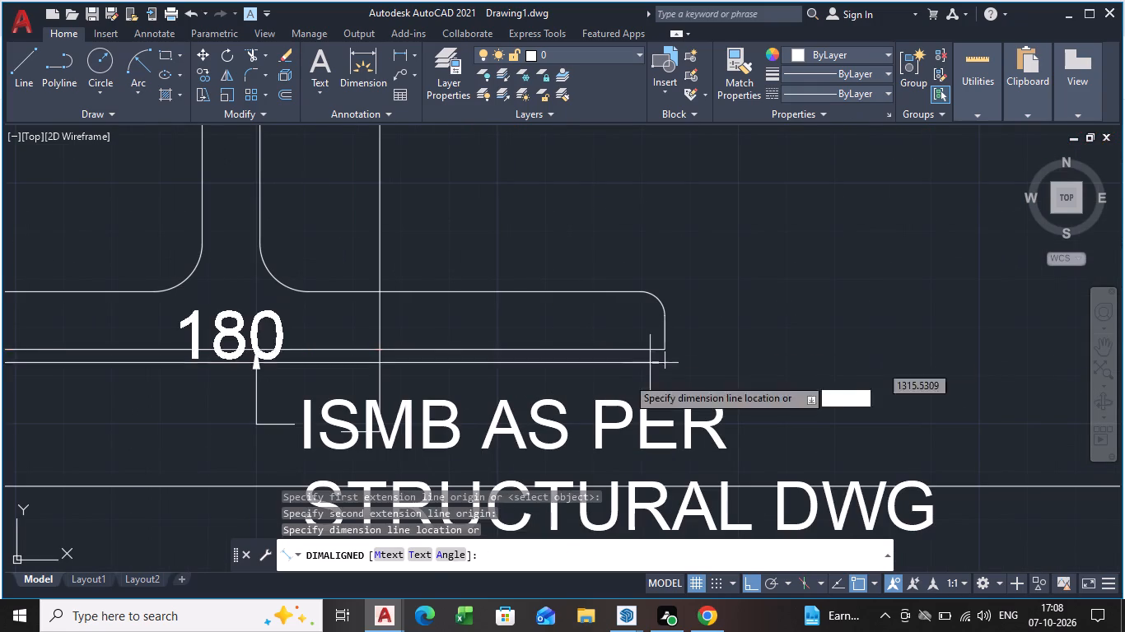
scroll(522, 418, down, 3)
middle_drag(522, 418, 517, 353)
scroll(514, 360, up, 1)
click(507, 412)
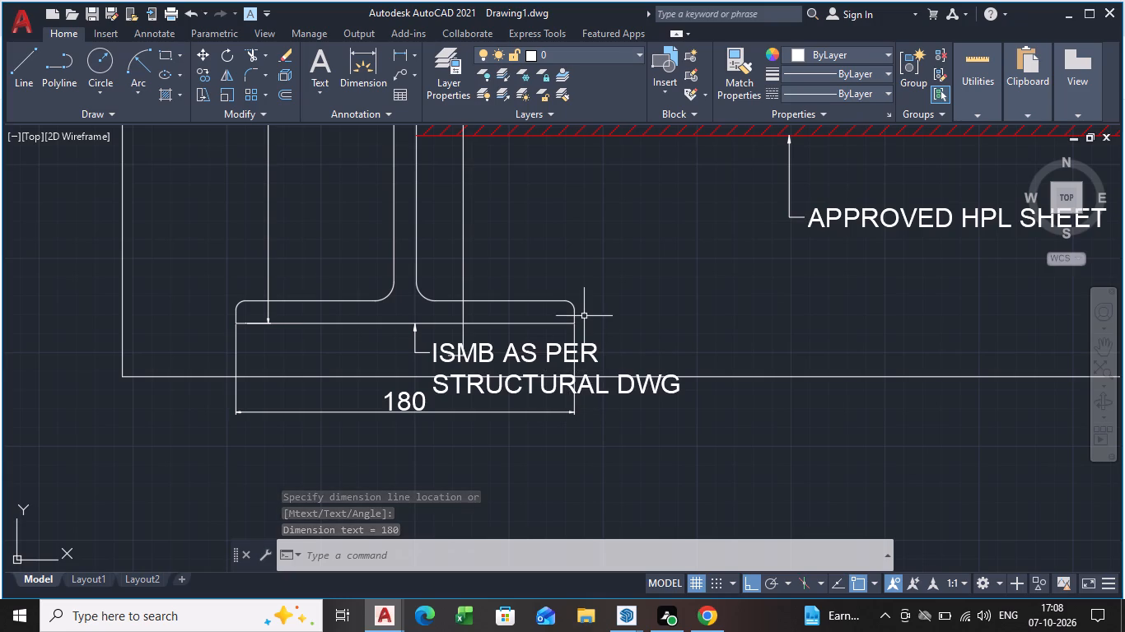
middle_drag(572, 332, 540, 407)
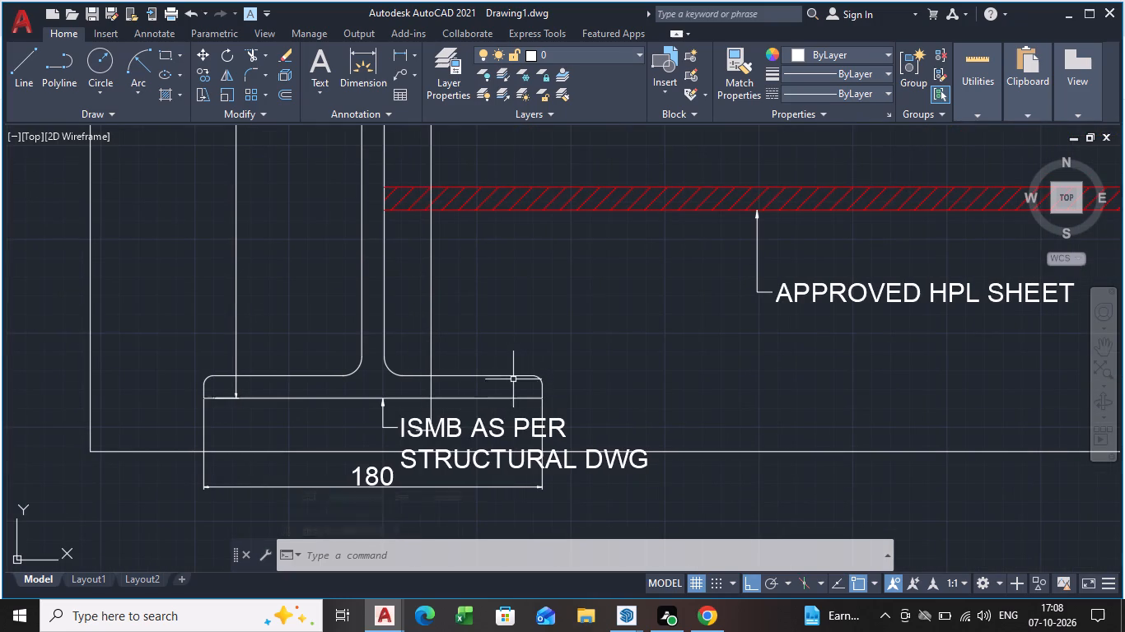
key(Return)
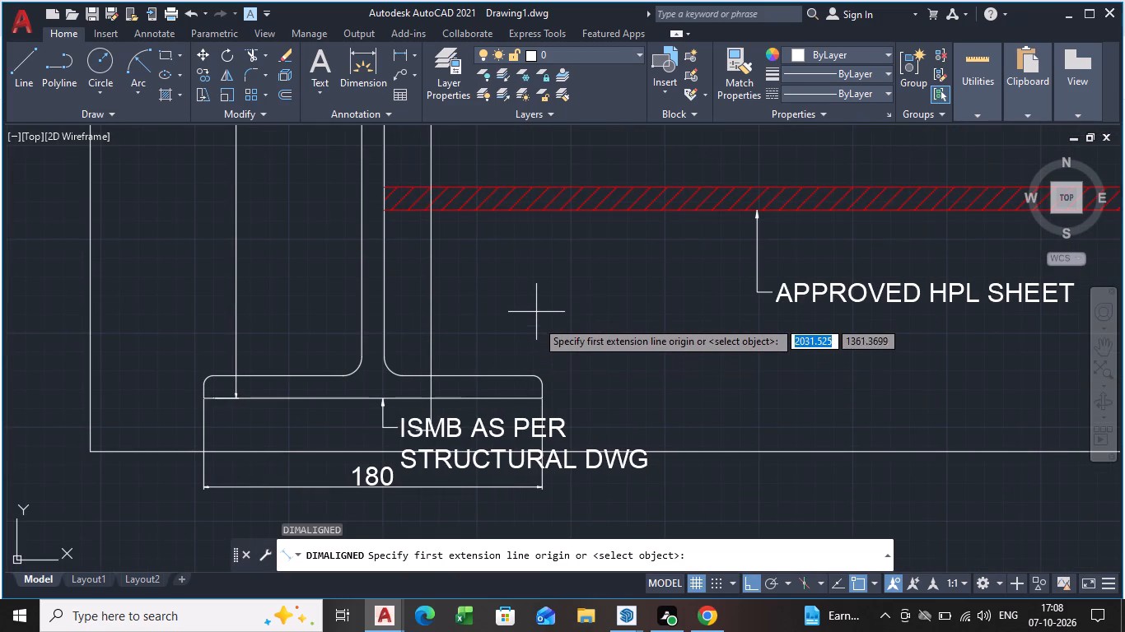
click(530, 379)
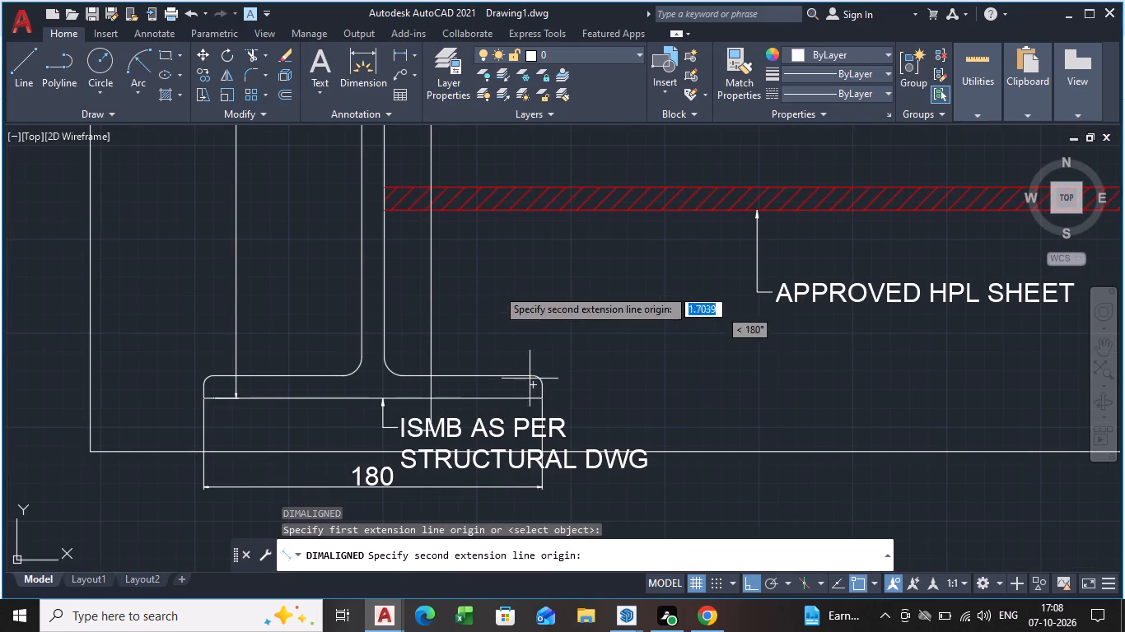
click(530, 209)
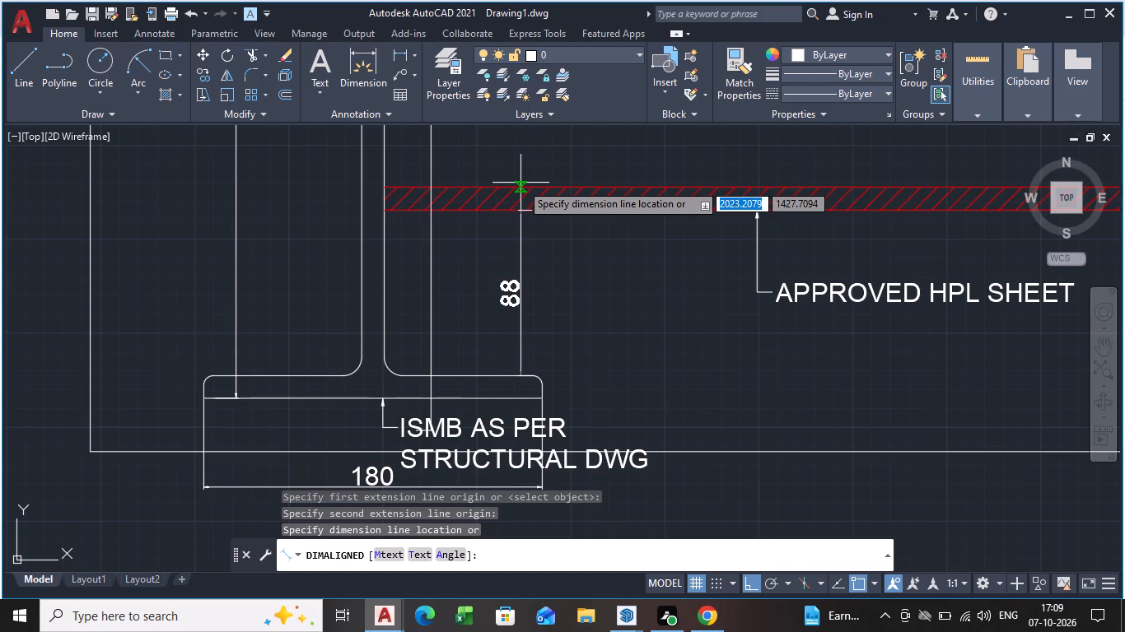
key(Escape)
Add an aligned vertical dimension from the bottom flange's lower corner up to the HPL sheet's underside, placed just outside the flange.
key(Return)
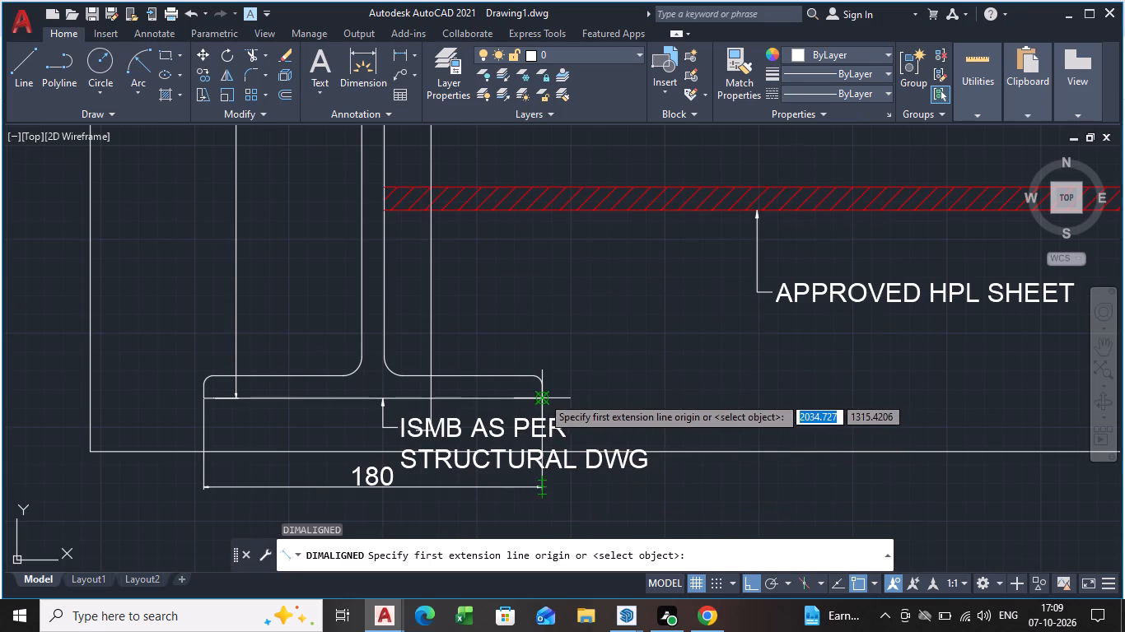
click(544, 396)
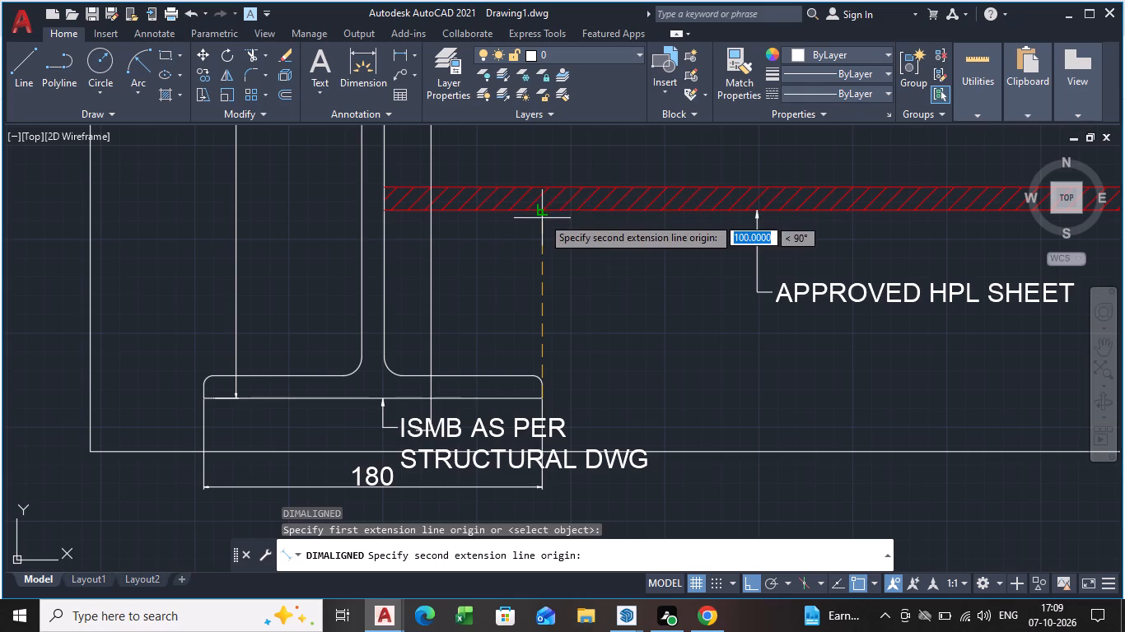
click(543, 214)
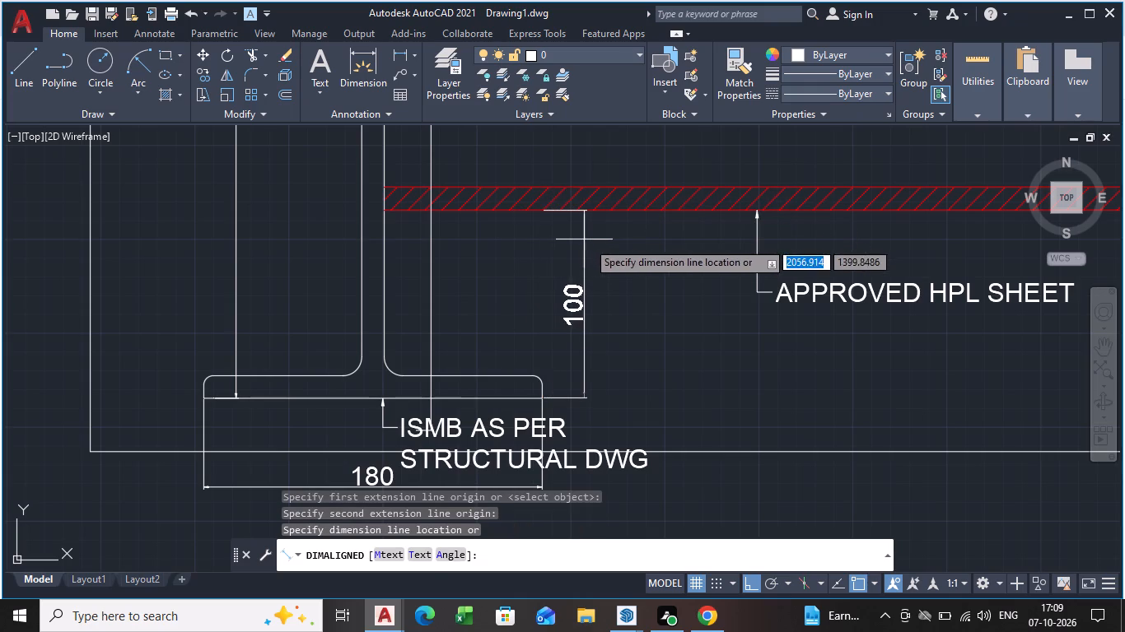
click(599, 244)
Add multiline text ISMB with height 10 in the open space between the deck slab and the HPL sheet.
scroll(689, 350, down, 2)
middle_drag(681, 355, 526, 430)
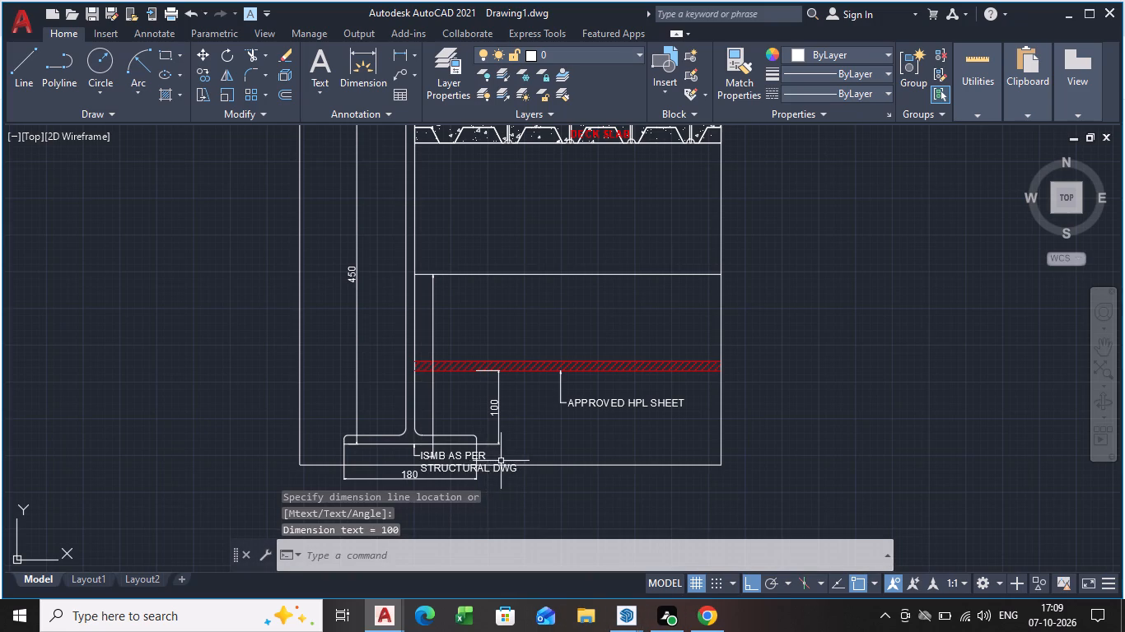
middle_drag(502, 462, 448, 407)
scroll(448, 407, down, 1)
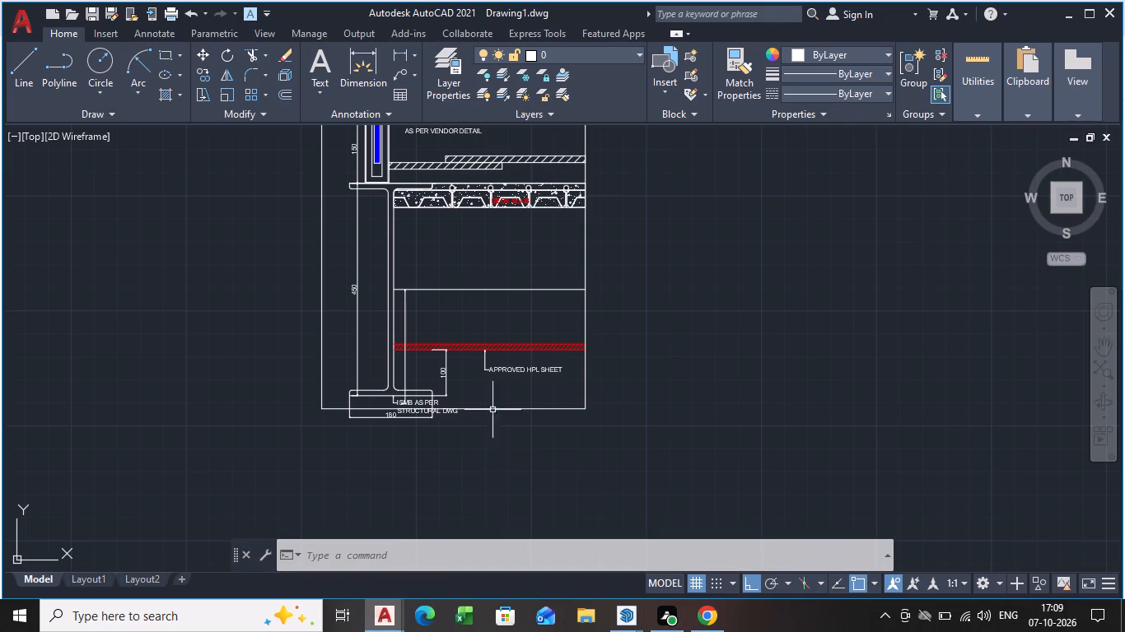
middle_drag(460, 345, 421, 424)
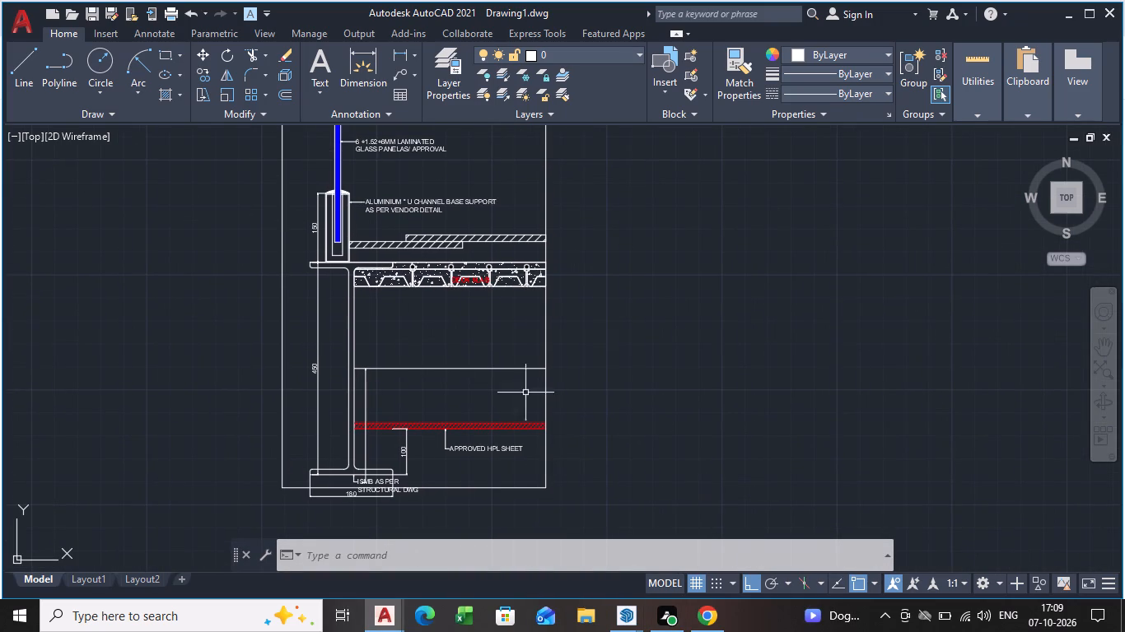
scroll(427, 371, up, 2)
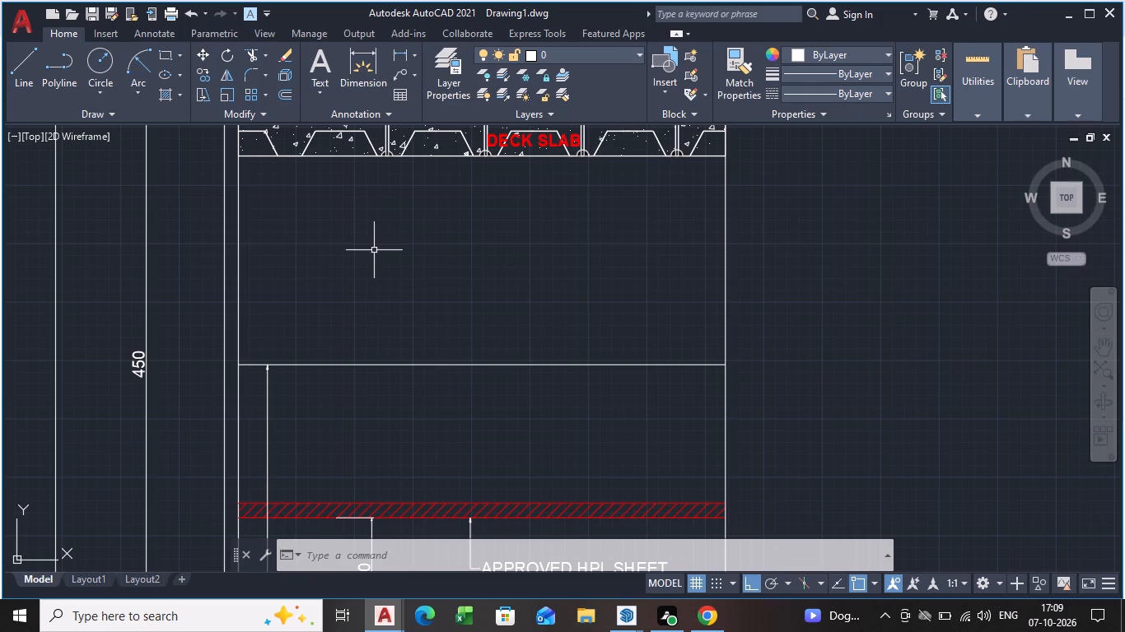
click(336, 93)
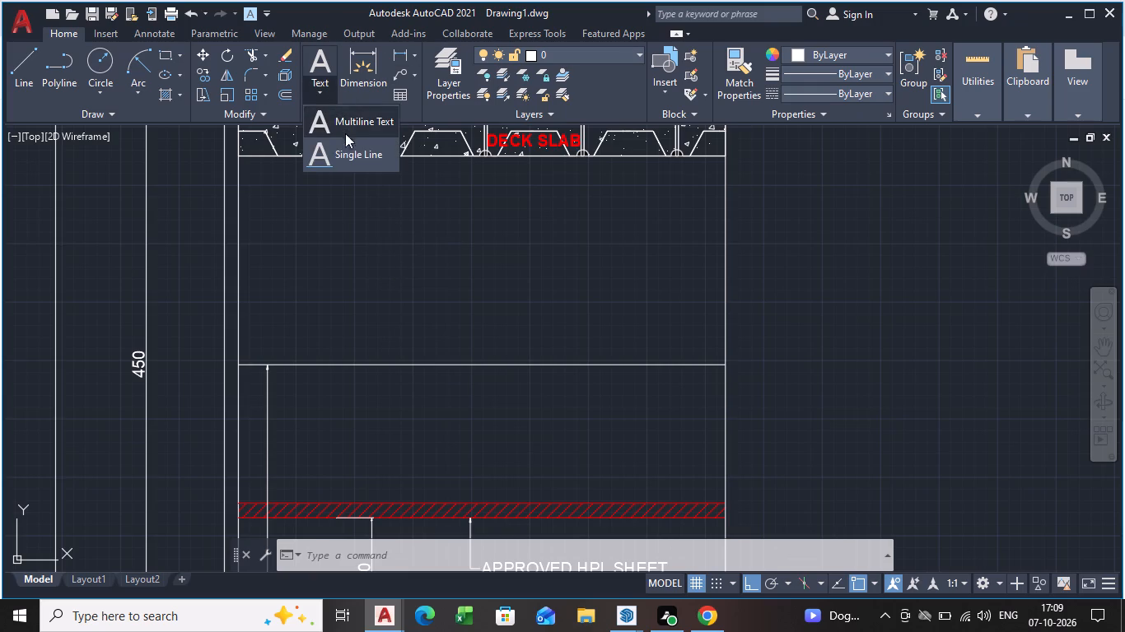
click(352, 123)
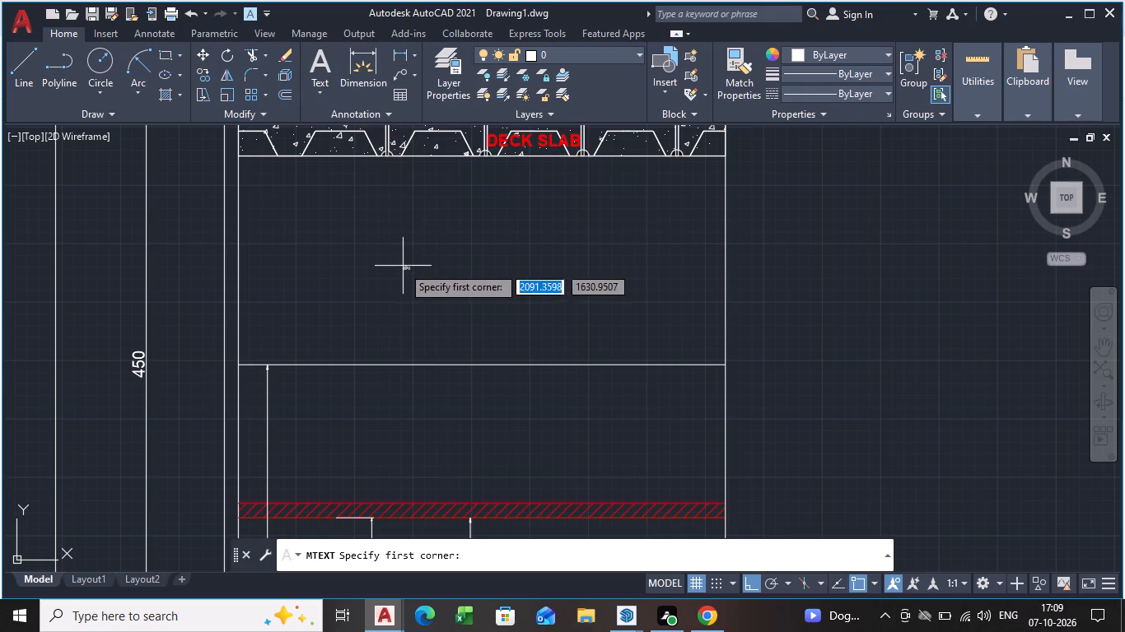
click(394, 263)
click(524, 305)
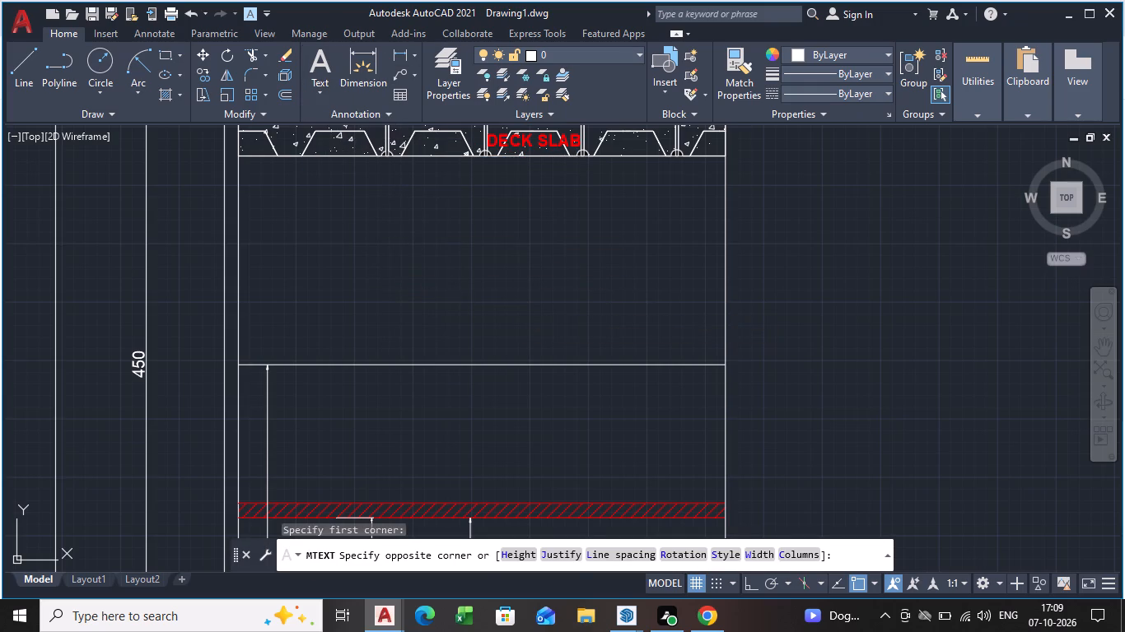
text(ISM)
key(b)
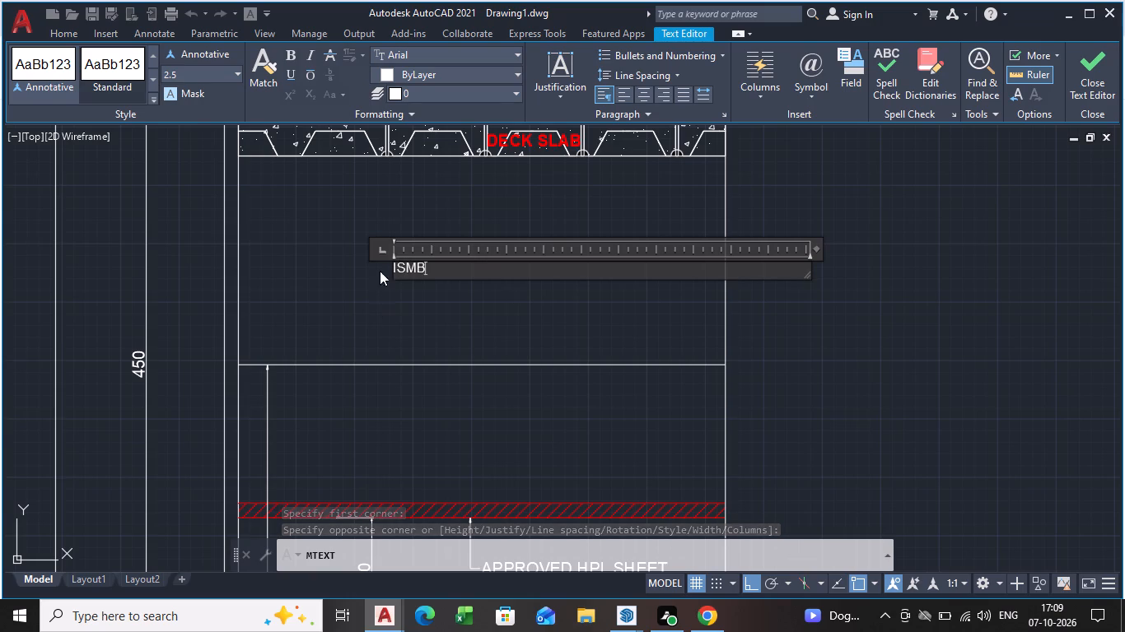
drag(447, 271, 363, 263)
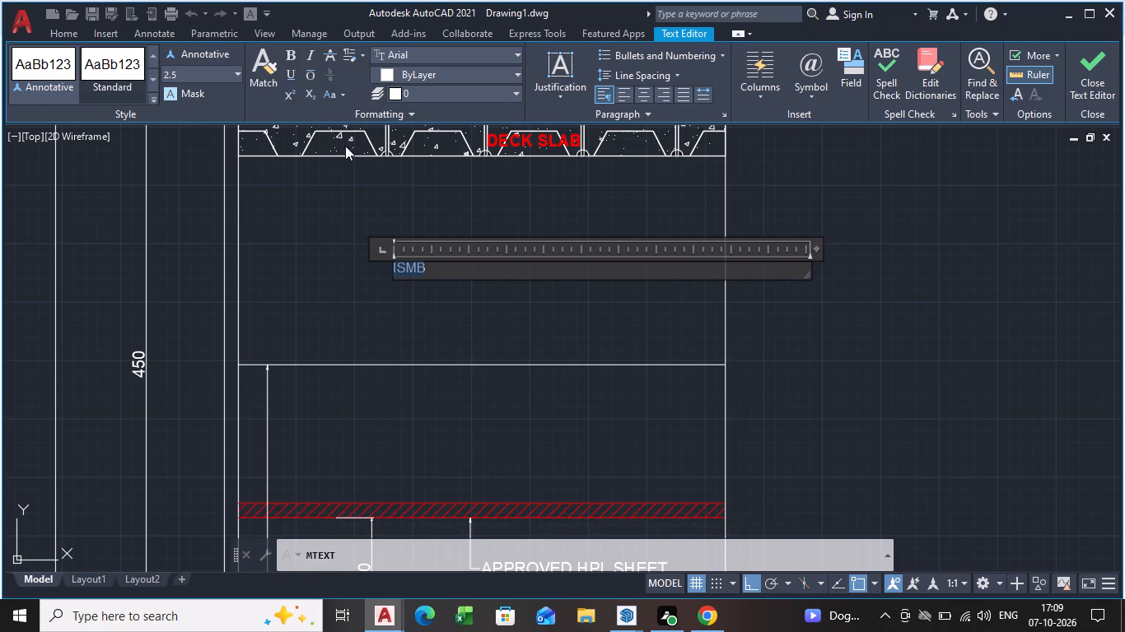
click(234, 78)
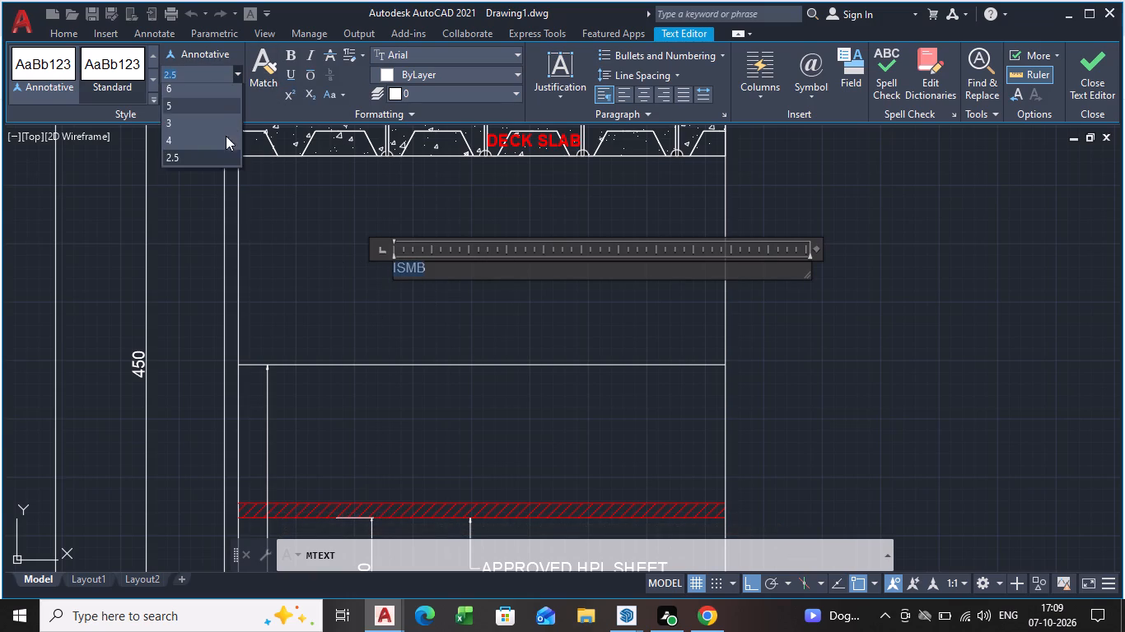
click(193, 115)
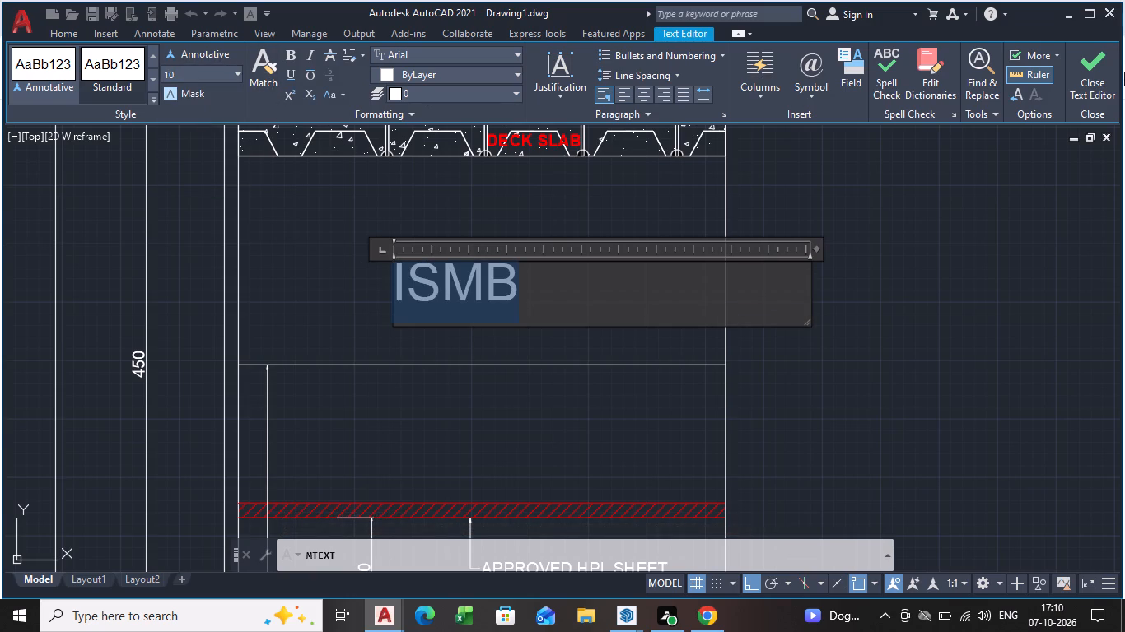
click(1097, 72)
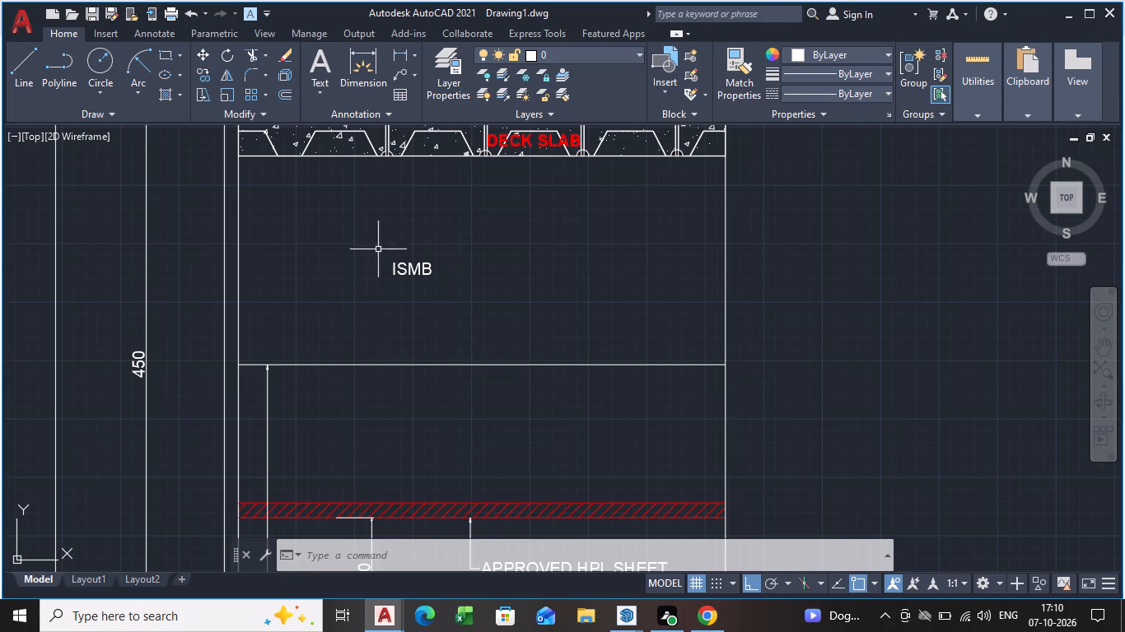
Move the ISMB AS PER STRUCTURAL DWG leader note a short distance straight up toward the beam's bottom flange.
scroll(710, 297, down, 2)
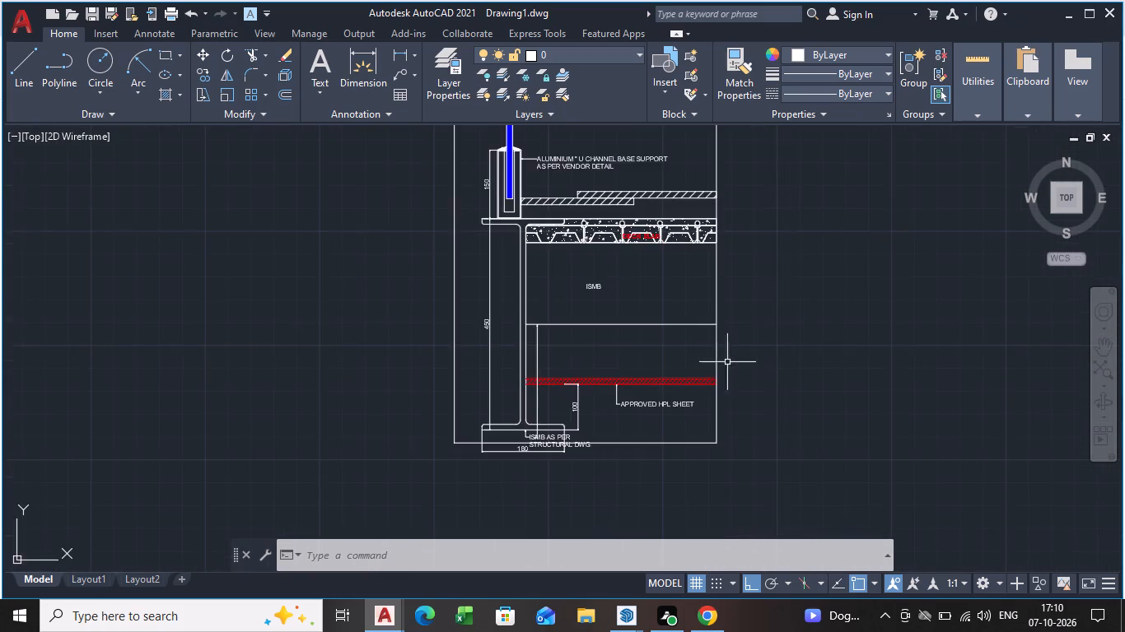
scroll(695, 355, down, 1)
middle_drag(689, 352, 545, 443)
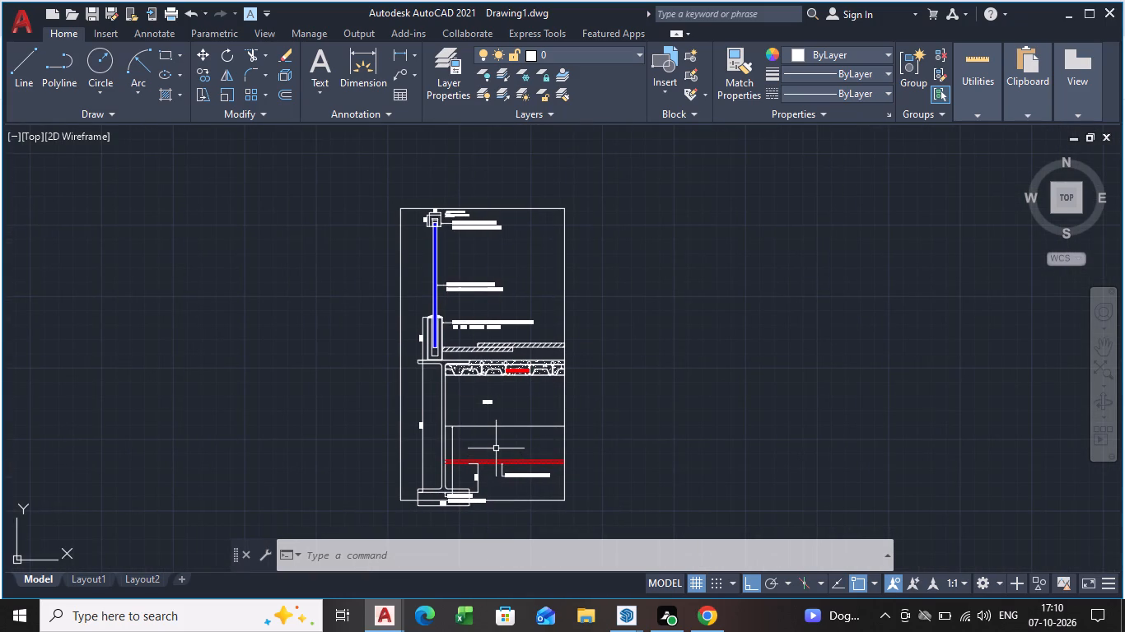
scroll(496, 448, up, 3)
scroll(455, 452, down, 1)
middle_drag(454, 452, 450, 448)
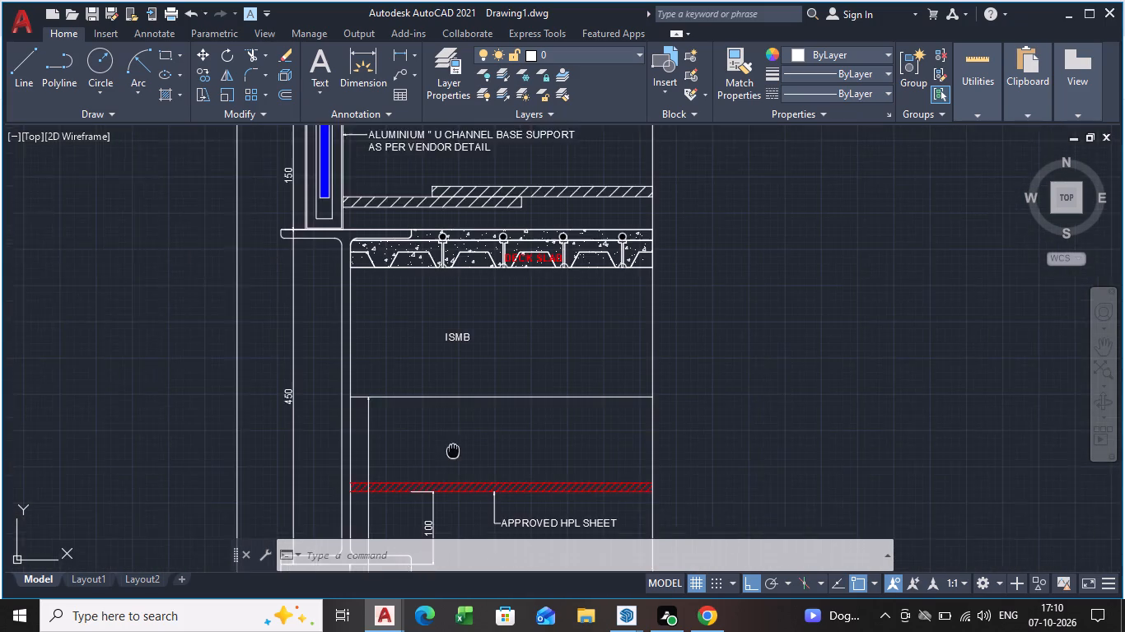
middle_drag(450, 448, 390, 349)
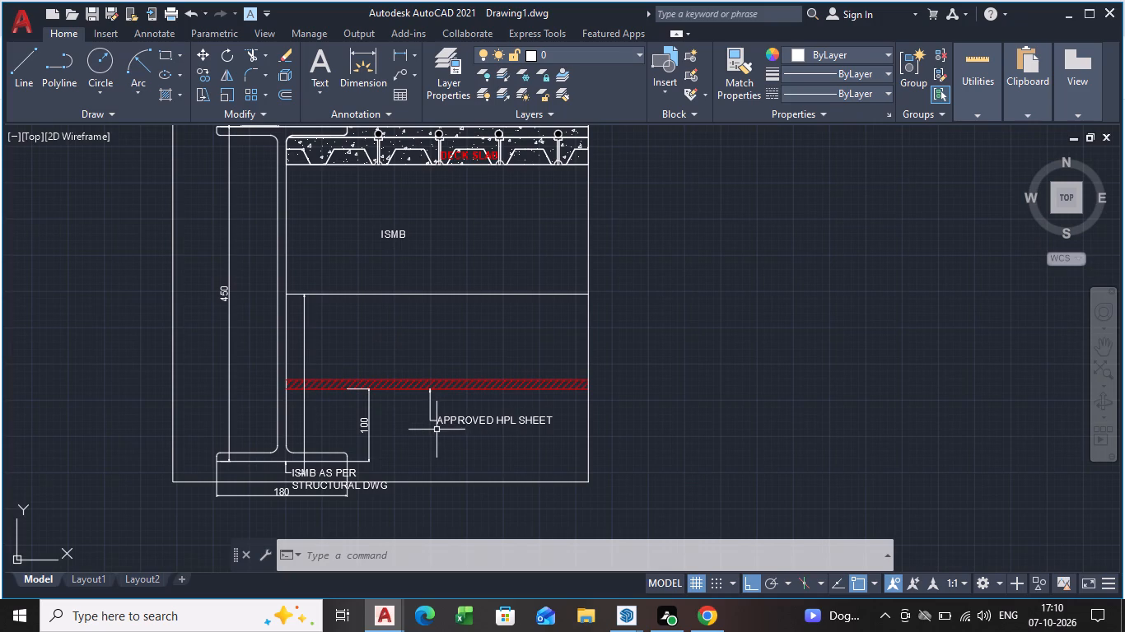
scroll(350, 512, up, 2)
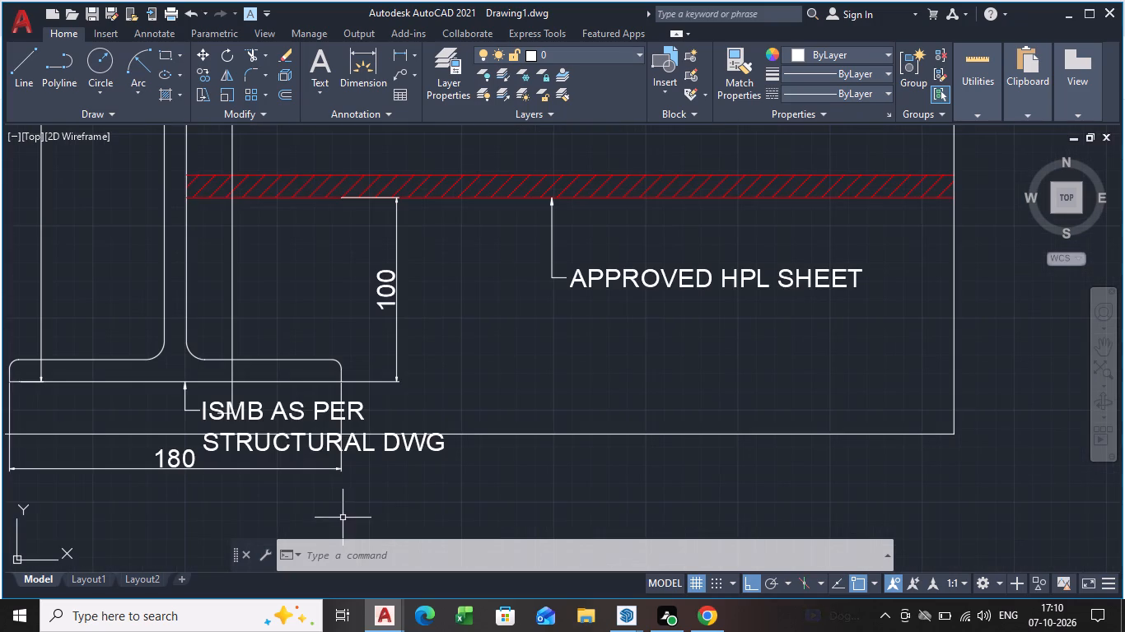
click(259, 448)
scroll(257, 437, up, 3)
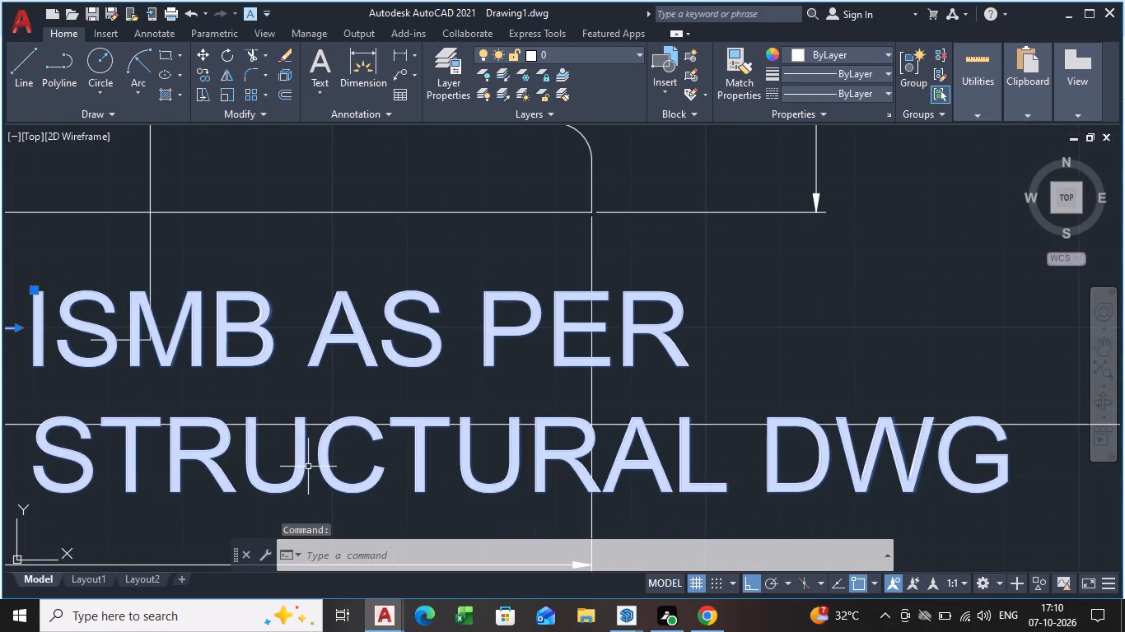
key(m)
key(Return)
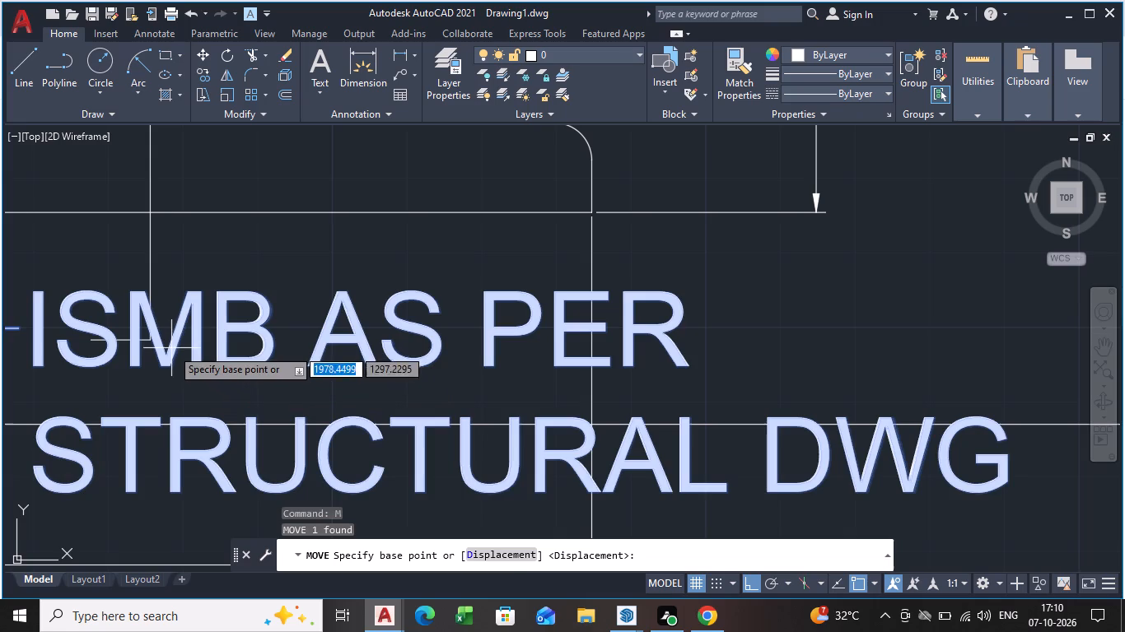
click(169, 346)
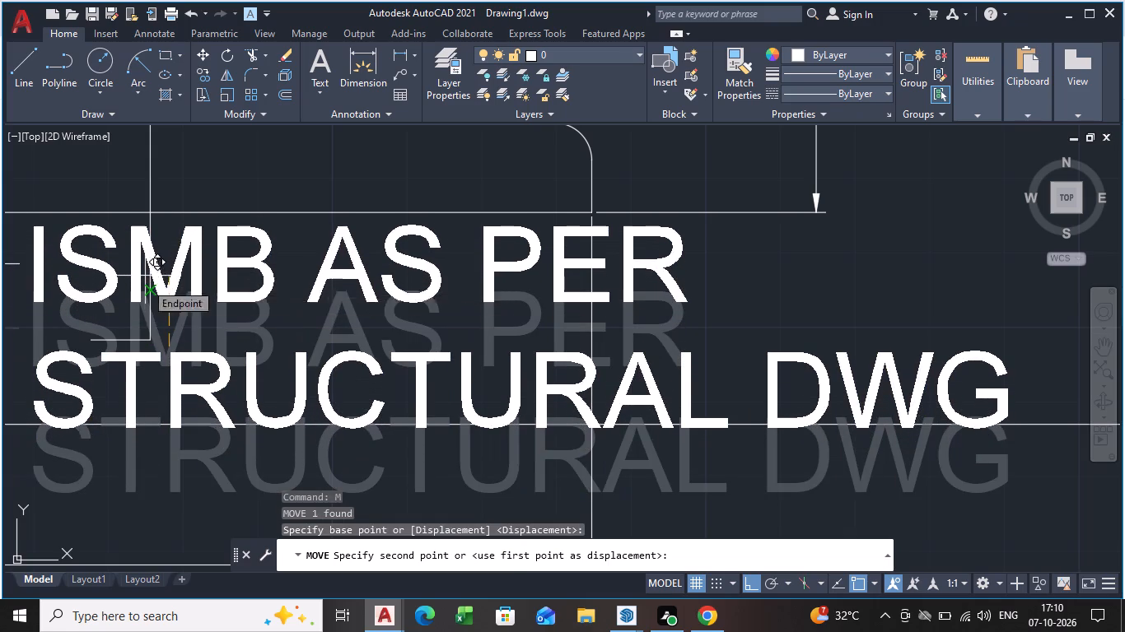
click(145, 273)
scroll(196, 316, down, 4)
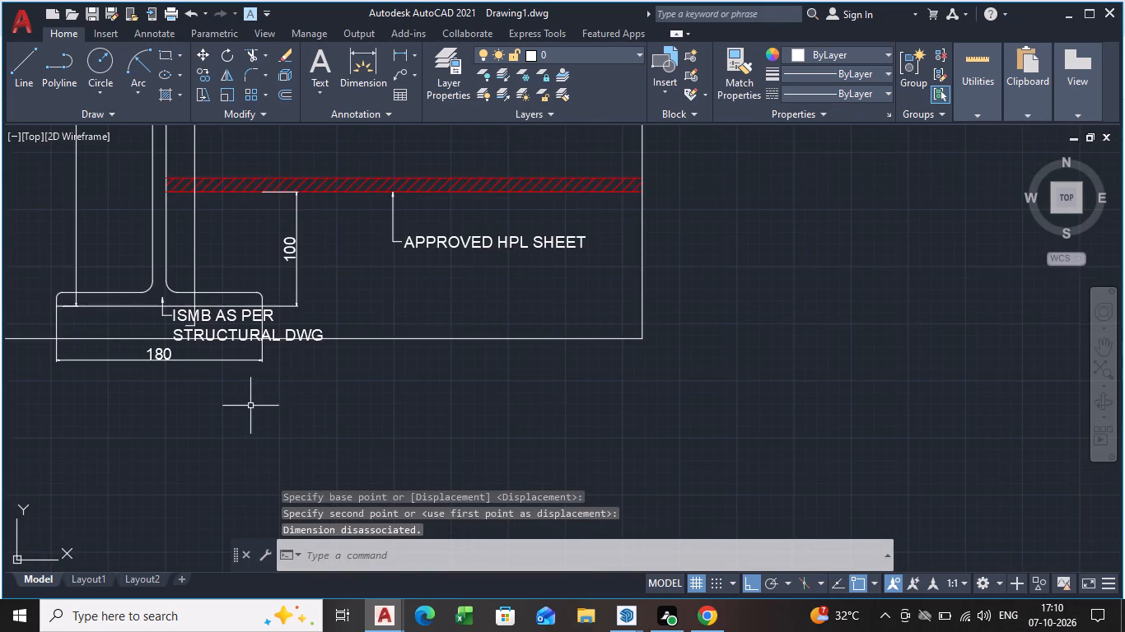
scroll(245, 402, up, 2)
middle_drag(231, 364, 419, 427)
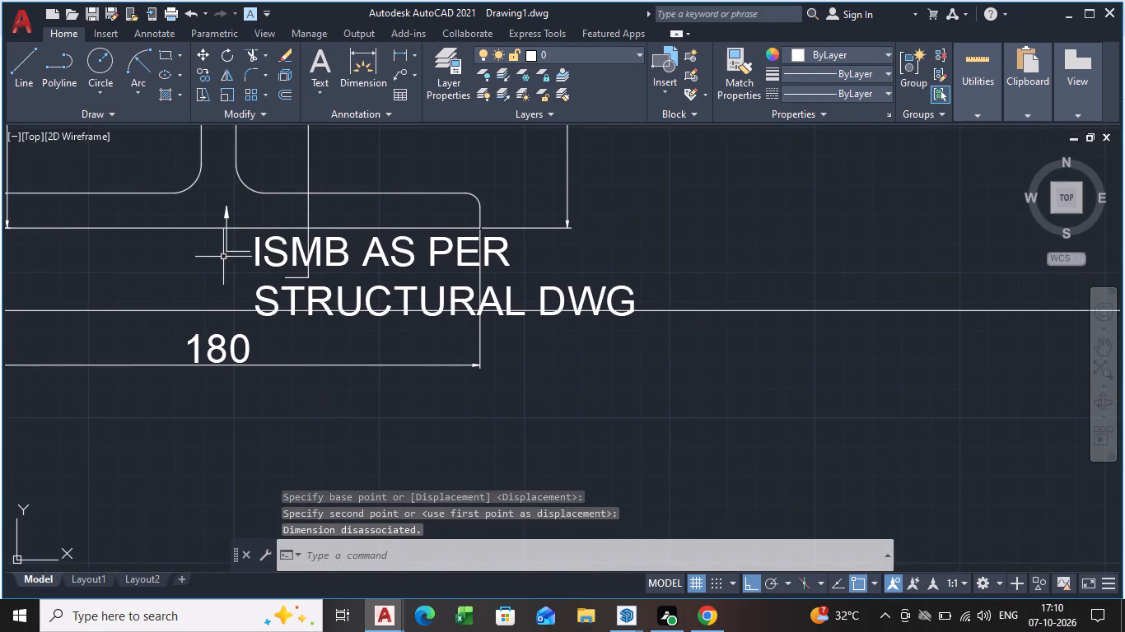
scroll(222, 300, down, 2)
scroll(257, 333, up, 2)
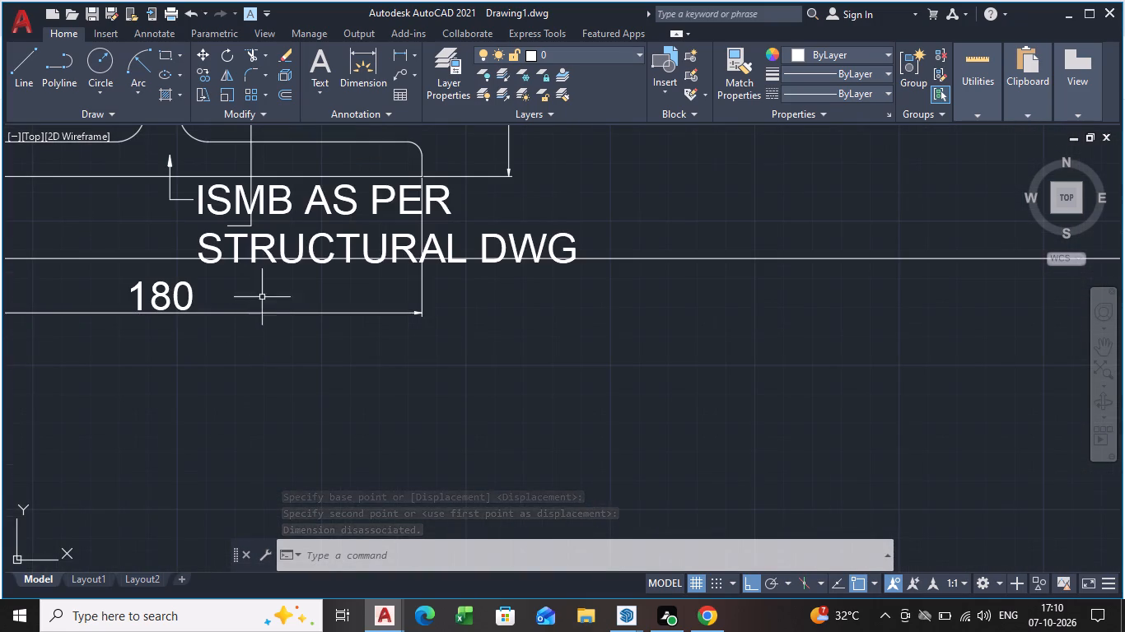
Move the ISMB AS PER STRUCTURAL DWG leader note slightly down so its arrow tip meets the bottom flange's lower edge.
middle_drag(270, 272, 252, 318)
scroll(213, 249, up, 1)
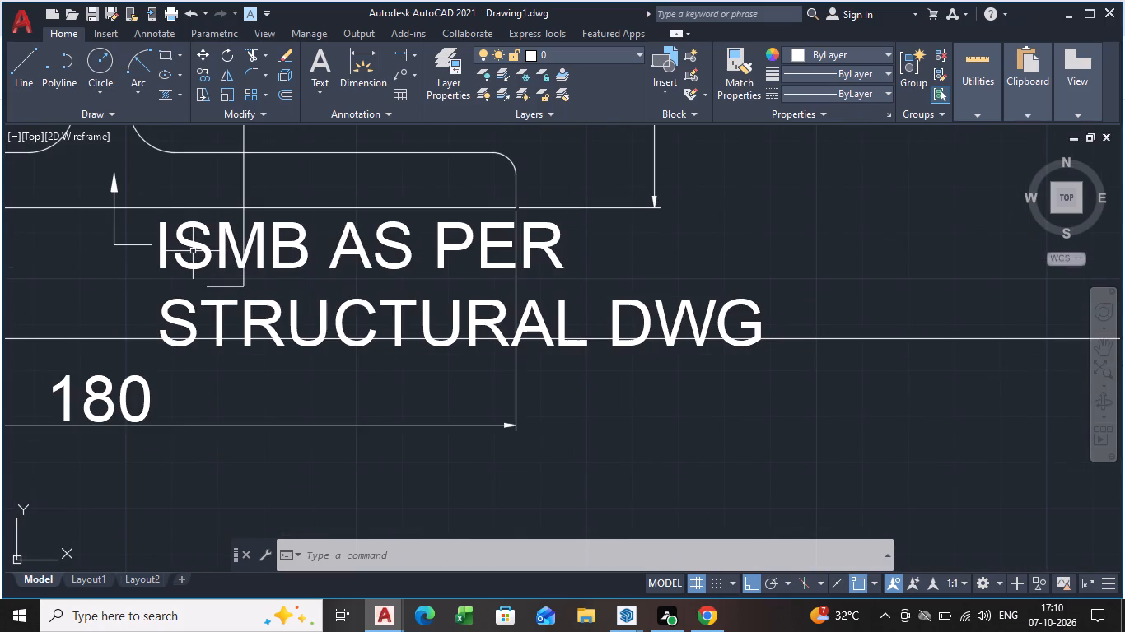
click(193, 251)
click(202, 253)
click(209, 257)
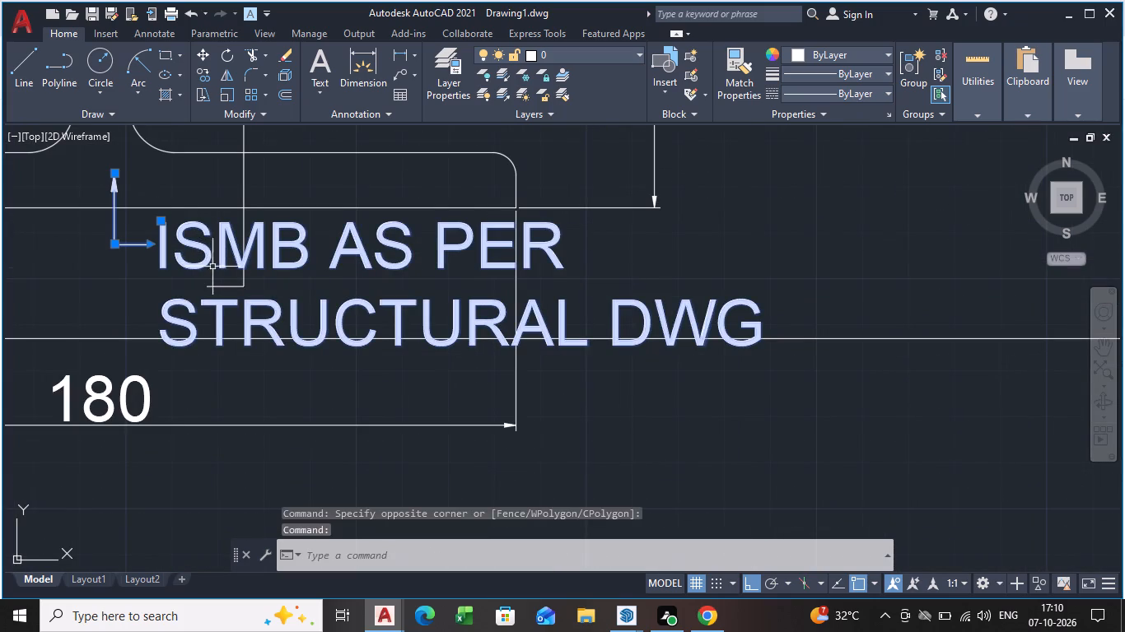
key(m)
key(Return)
click(171, 309)
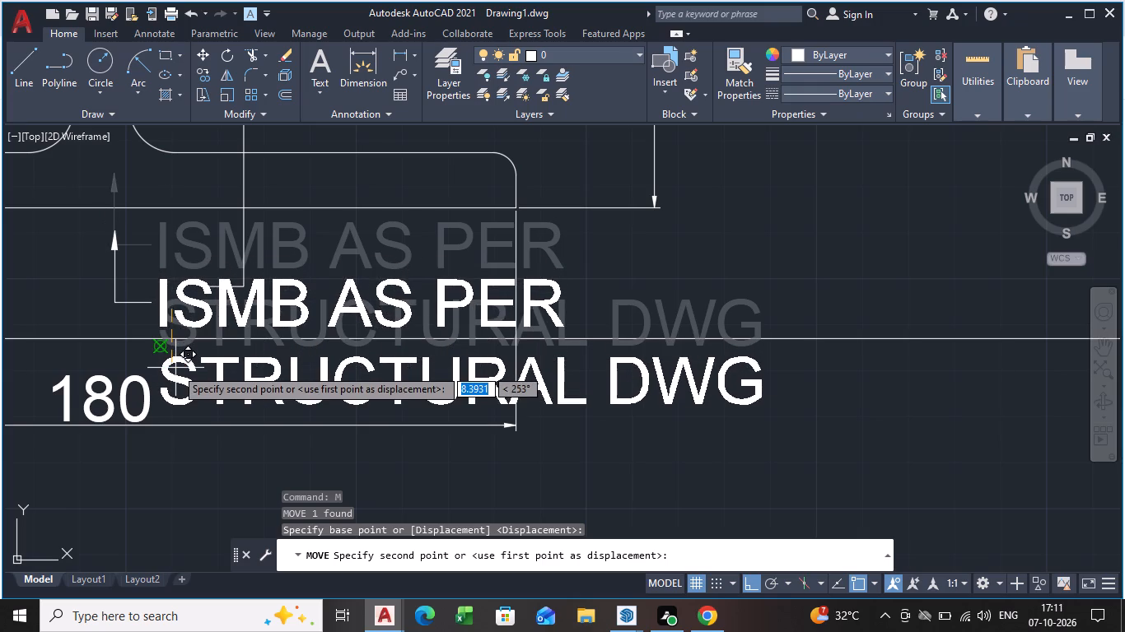
click(175, 368)
key(Escape)
Check the notes, labels and dimensions over the whole detail, from the handrail and deck slab to the HPL sheet and bottom flange.
scroll(466, 402, down, 2)
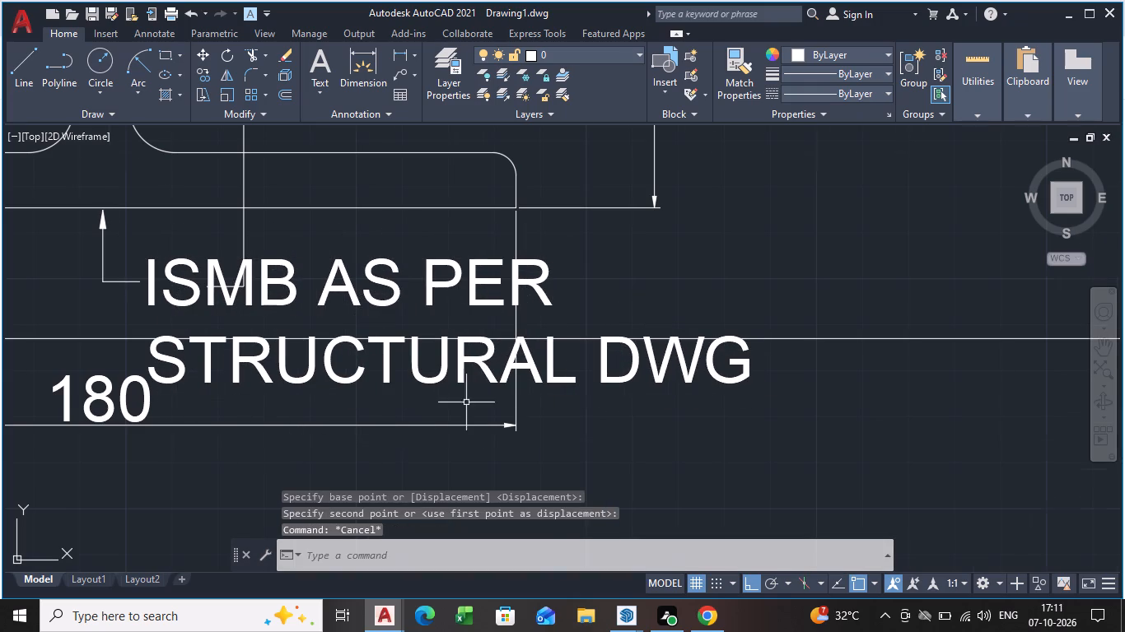
scroll(466, 402, down, 1)
scroll(521, 441, down, 2)
middle_drag(554, 440, 234, 490)
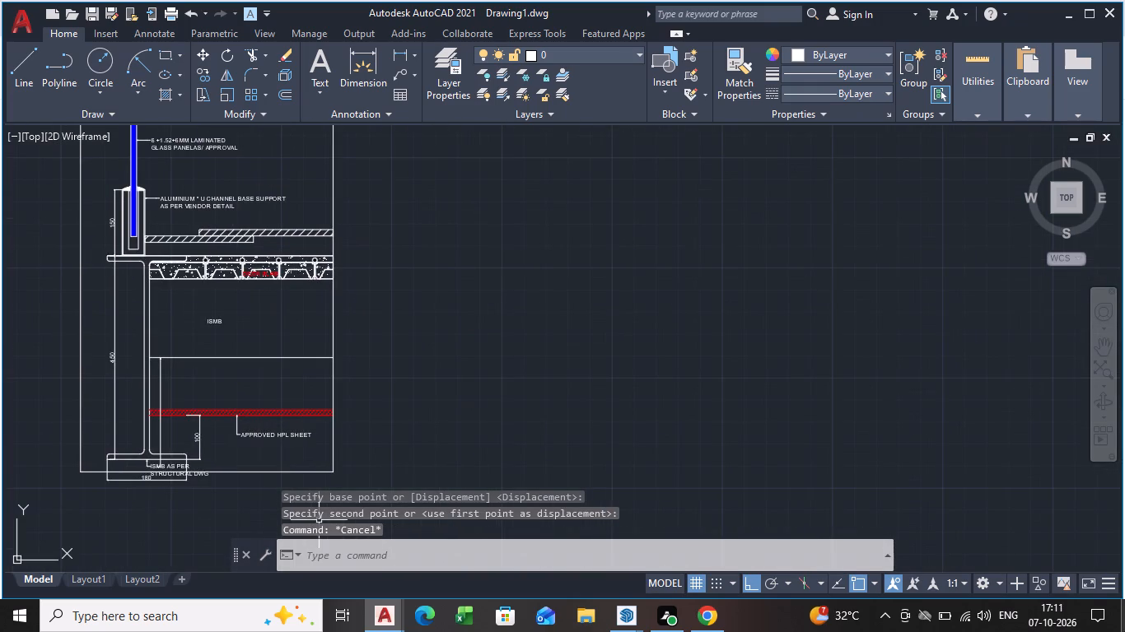
scroll(254, 262, up, 1)
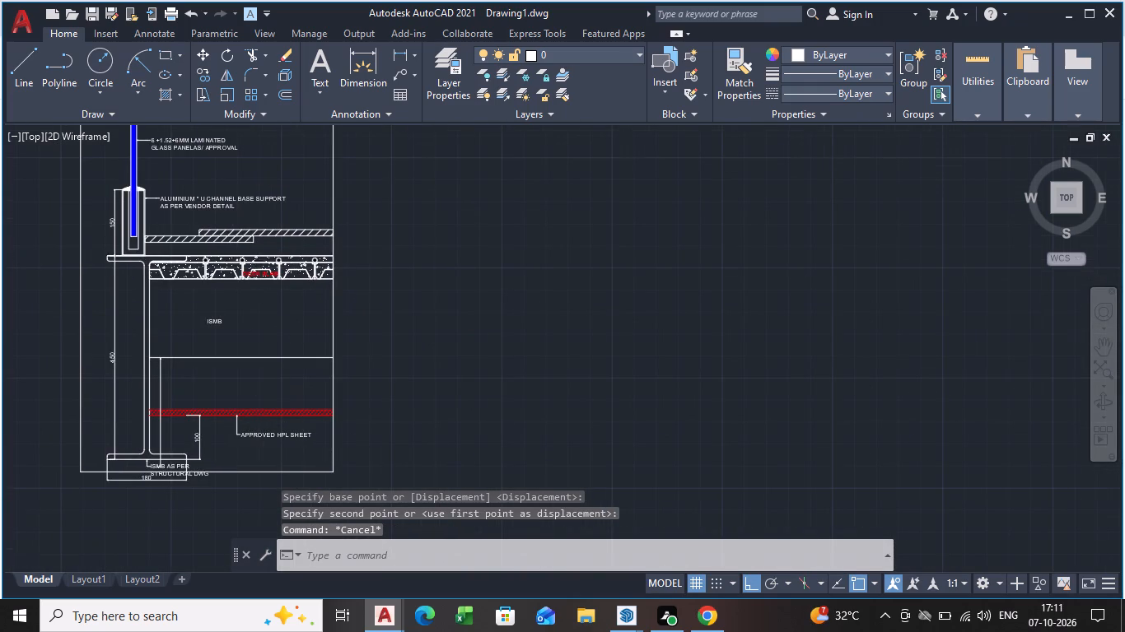
scroll(254, 262, up, 1)
scroll(228, 323, down, 1)
scroll(248, 303, up, 3)
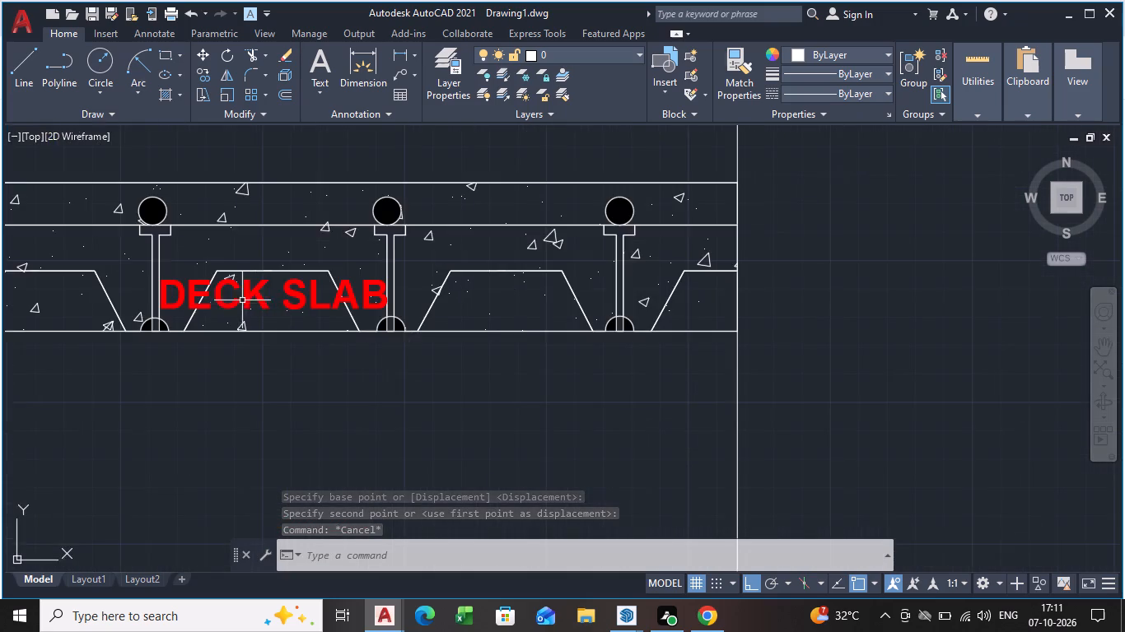
scroll(232, 314, down, 3)
middle_drag(252, 415, 428, 478)
scroll(281, 416, down, 1)
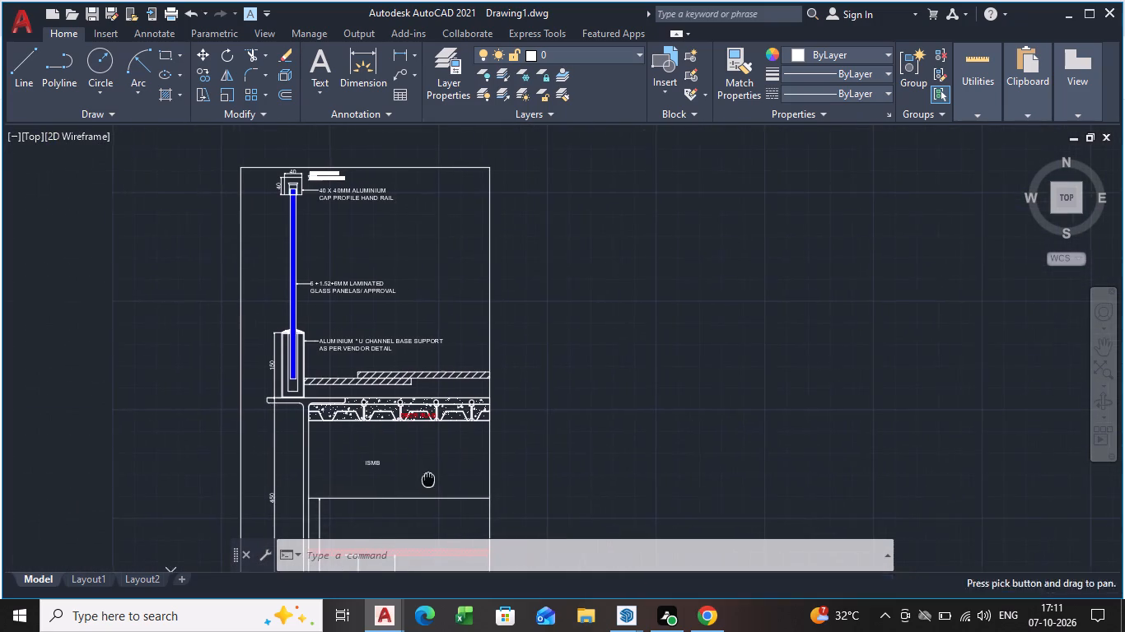
scroll(370, 447, up, 1)
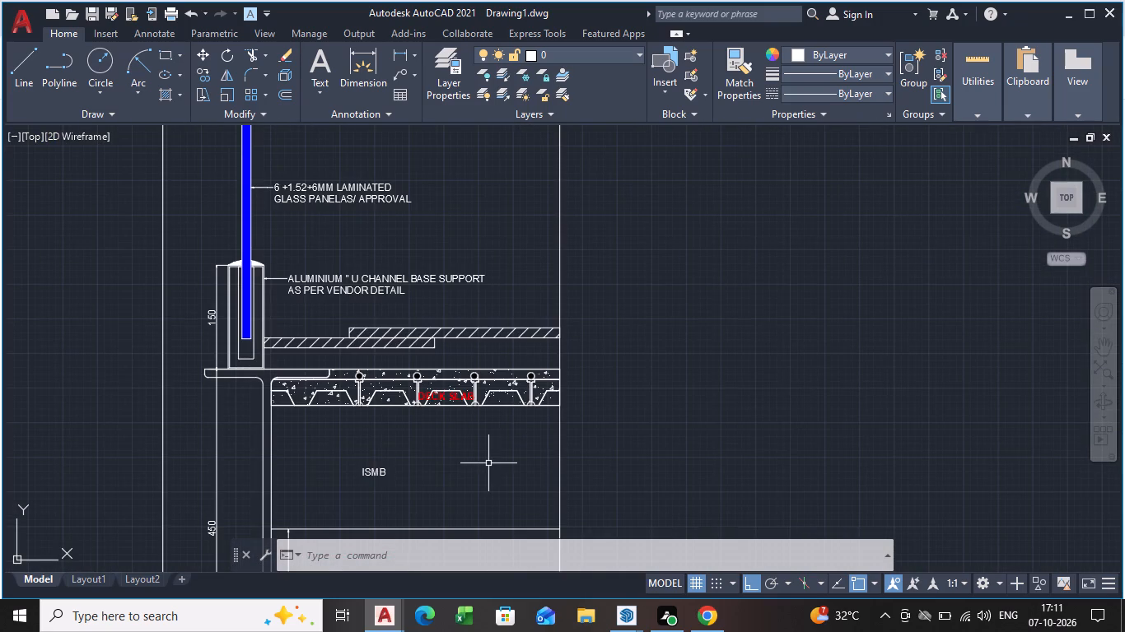
middle_drag(483, 459, 399, 154)
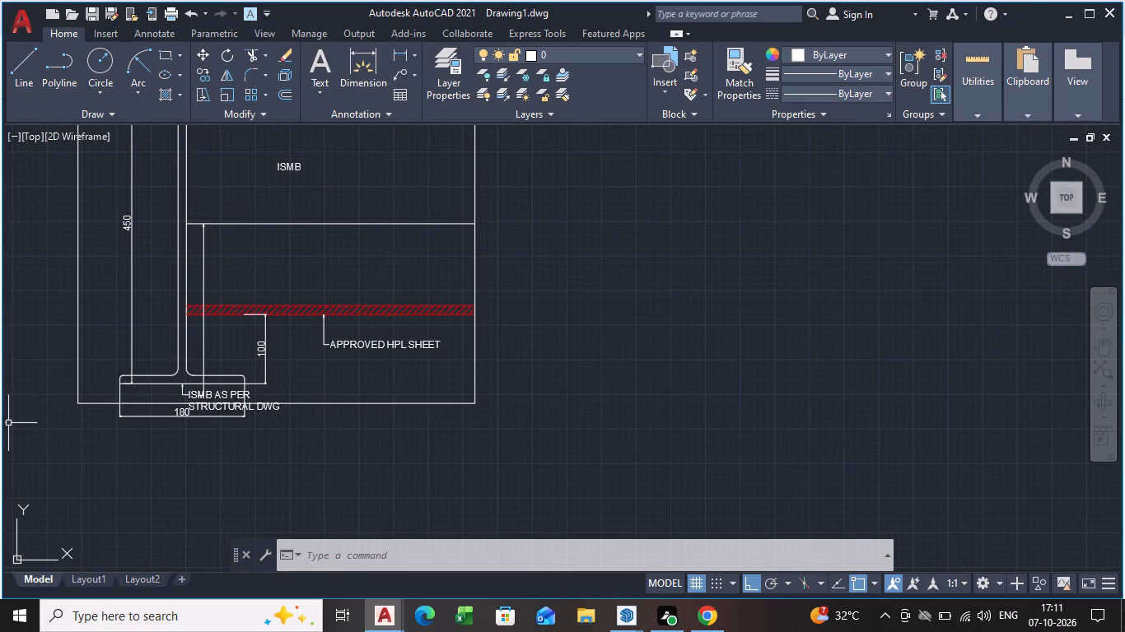
scroll(184, 343, up, 3)
middle_drag(450, 308, 441, 314)
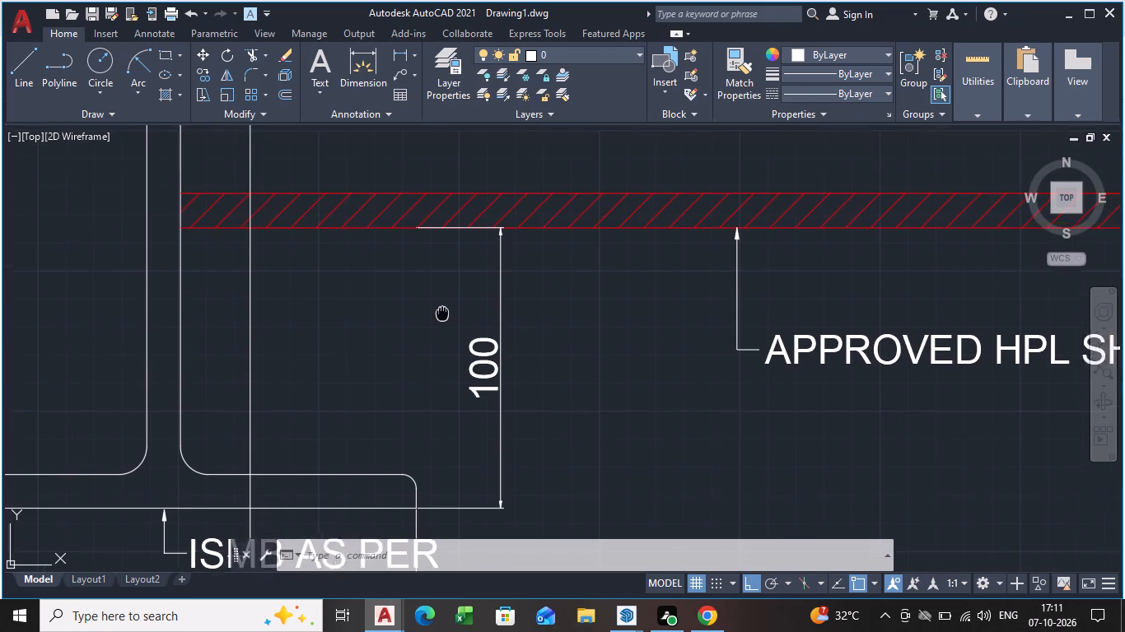
middle_drag(441, 314, 328, 329)
scroll(326, 325, up, 1)
scroll(324, 317, down, 4)
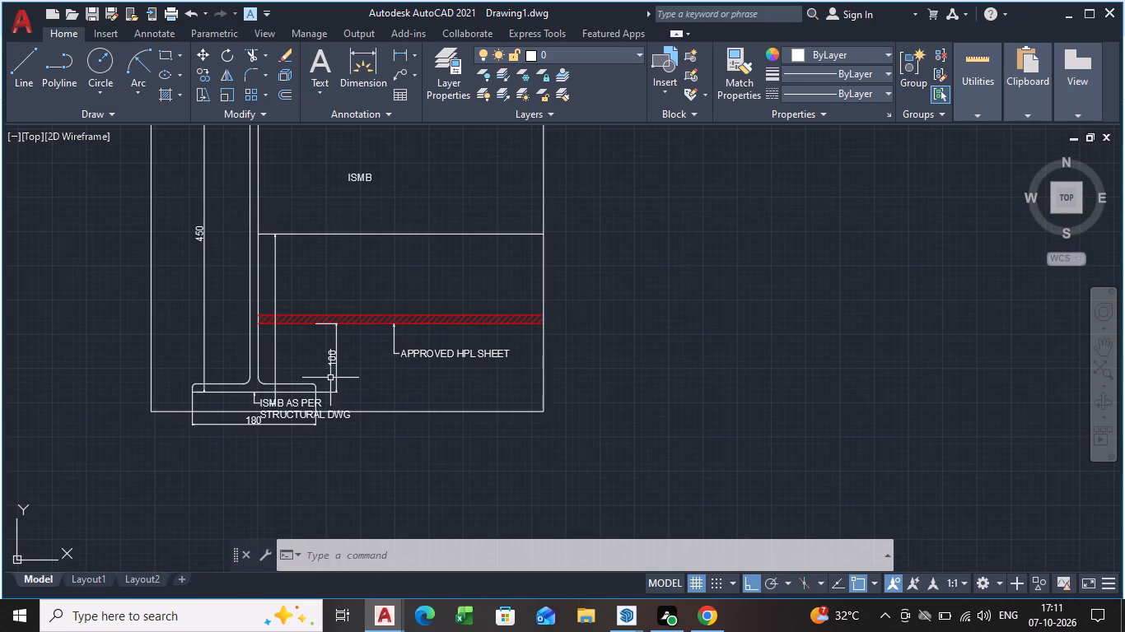
middle_drag(240, 217, 251, 586)
scroll(240, 258, down, 1)
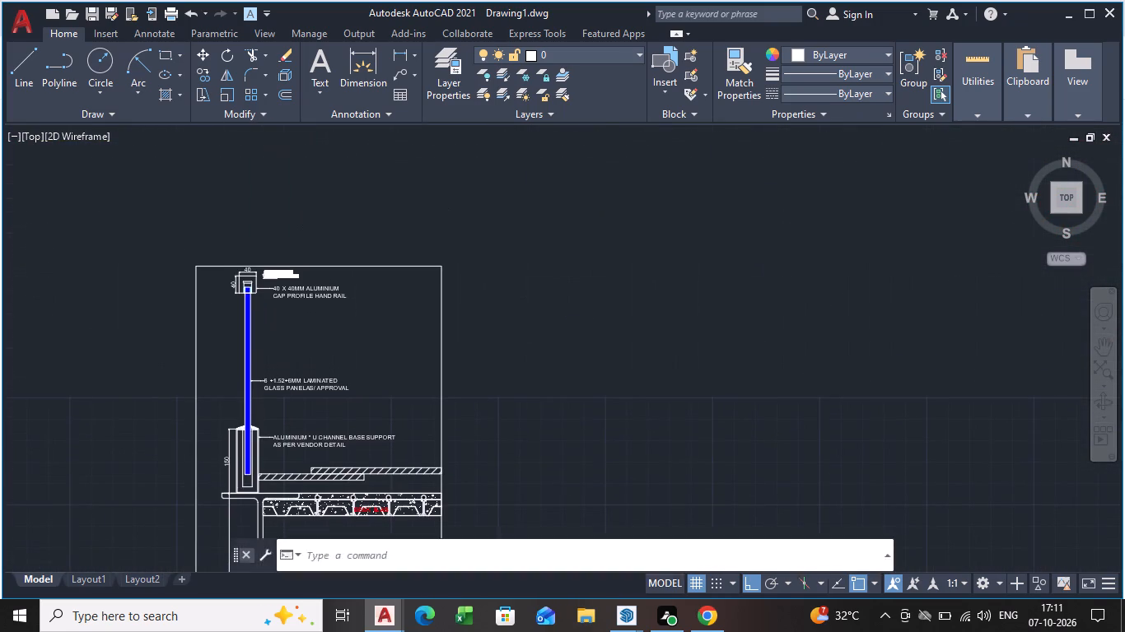
scroll(228, 367, up, 2)
scroll(363, 458, down, 1)
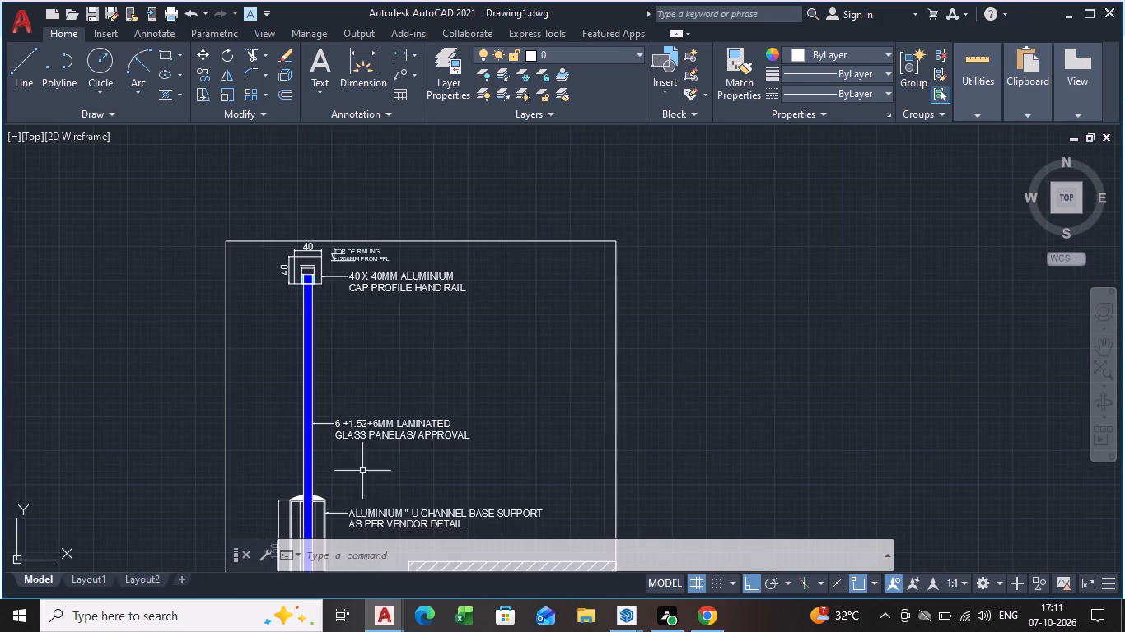
middle_drag(366, 497, 328, 529)
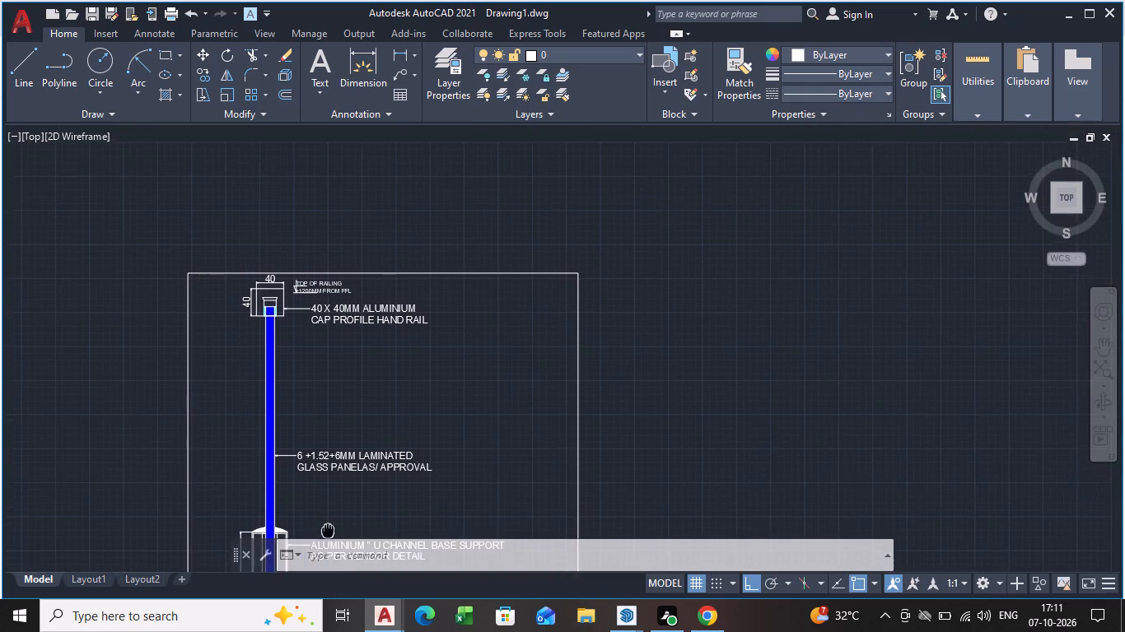
scroll(346, 248, up, 4)
scroll(306, 398, down, 3)
scroll(405, 467, down, 2)
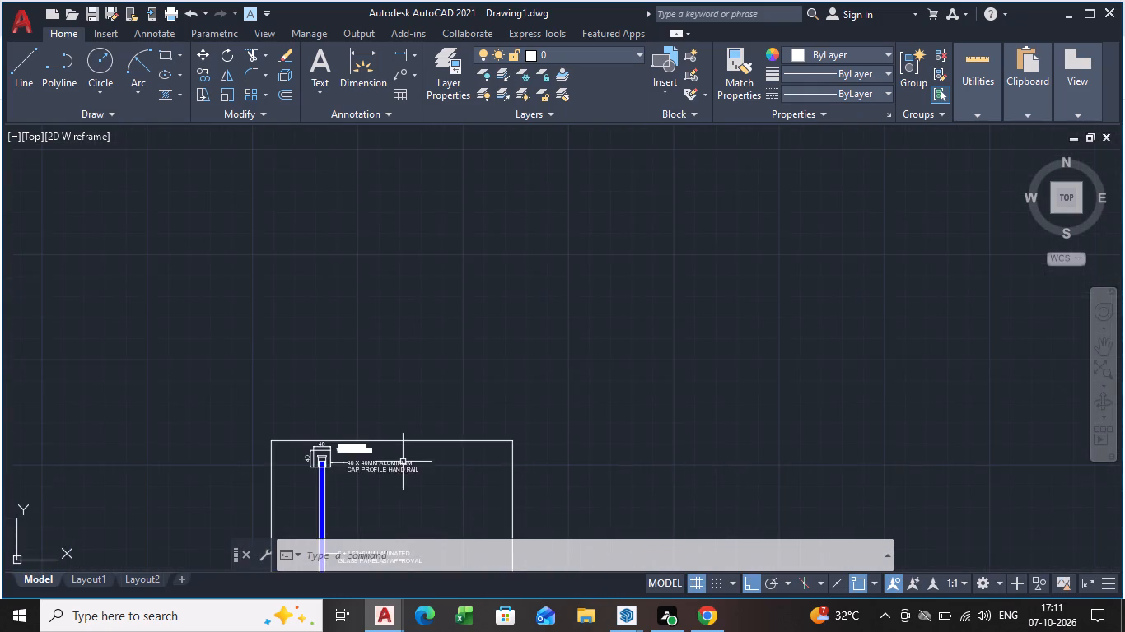
middle_drag(405, 422, 370, 0)
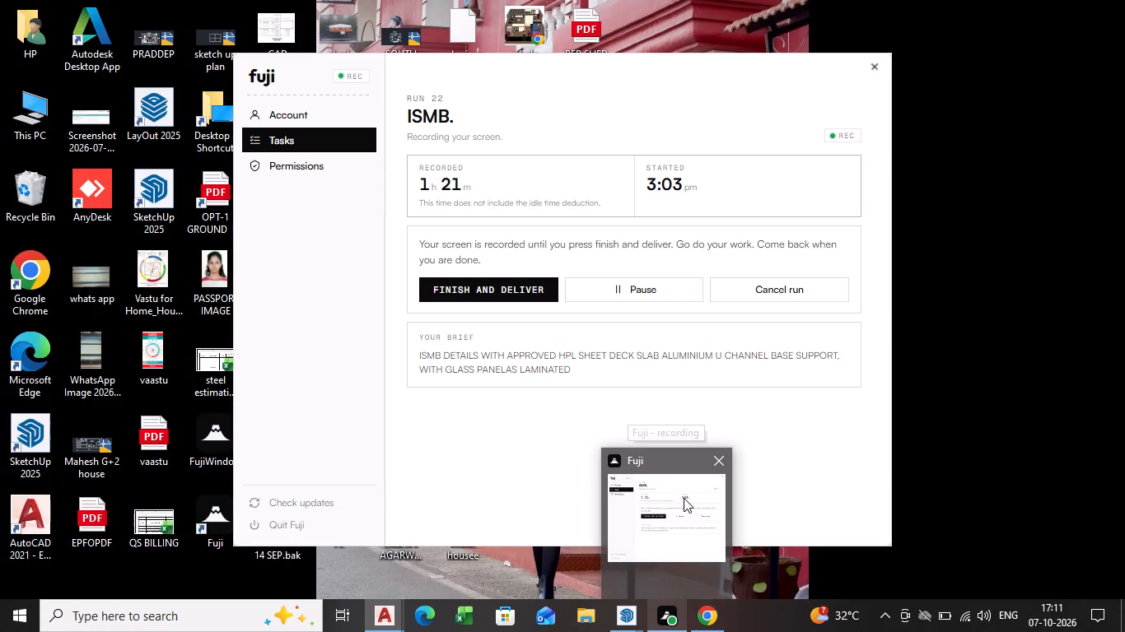
scroll(641, 288, down, 1)
middle_drag(641, 288, 591, 396)
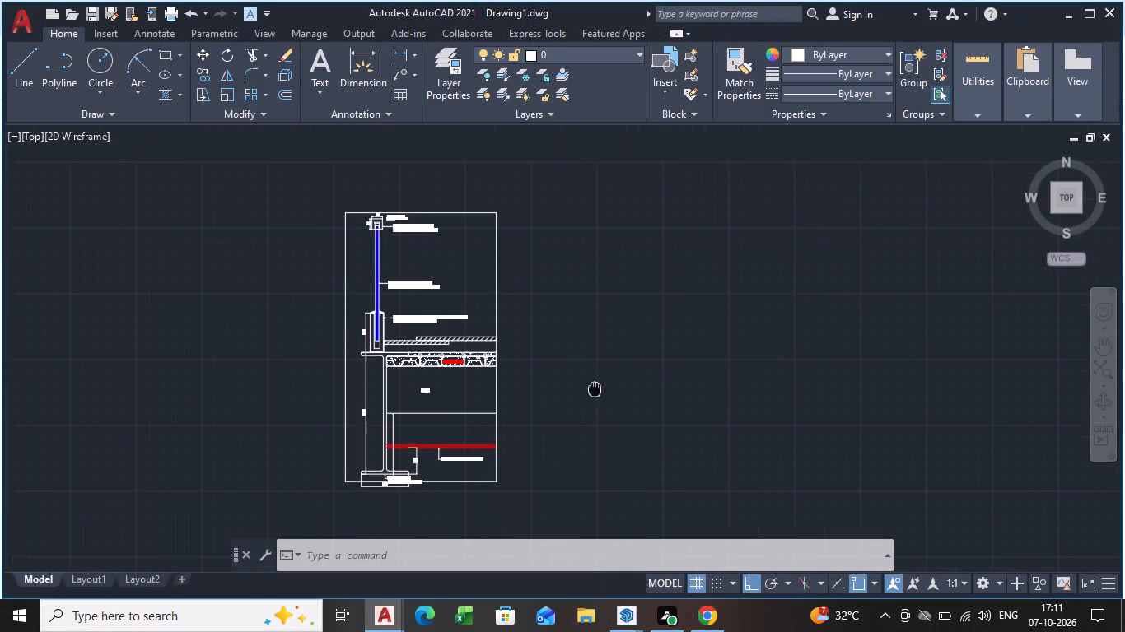
middle_drag(591, 396, 591, 397)
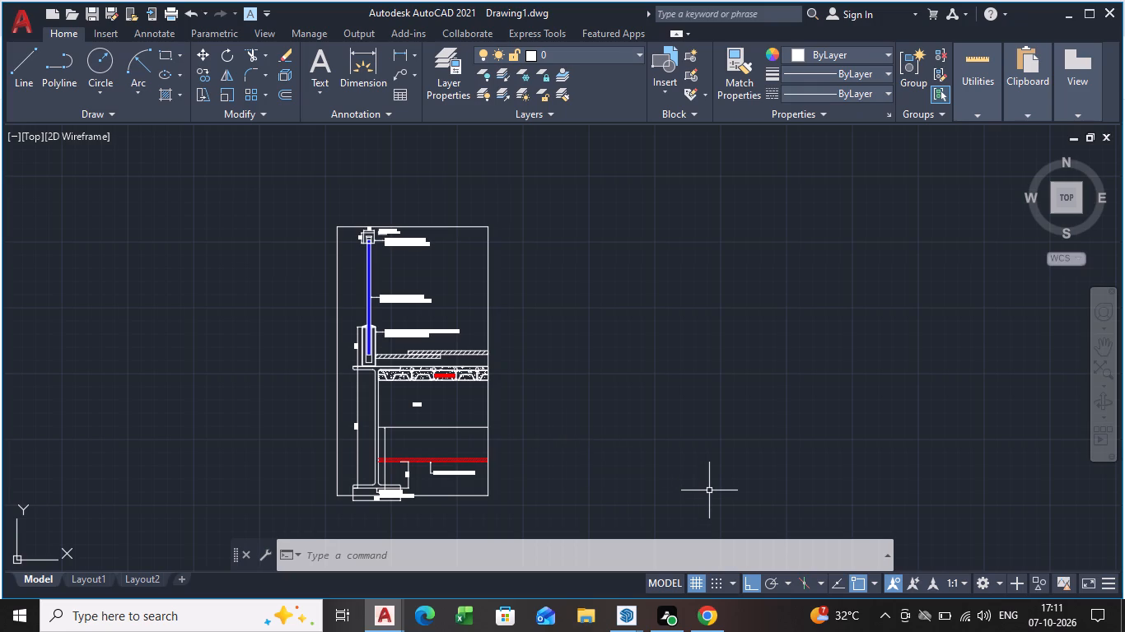
middle_drag(694, 468, 598, 380)
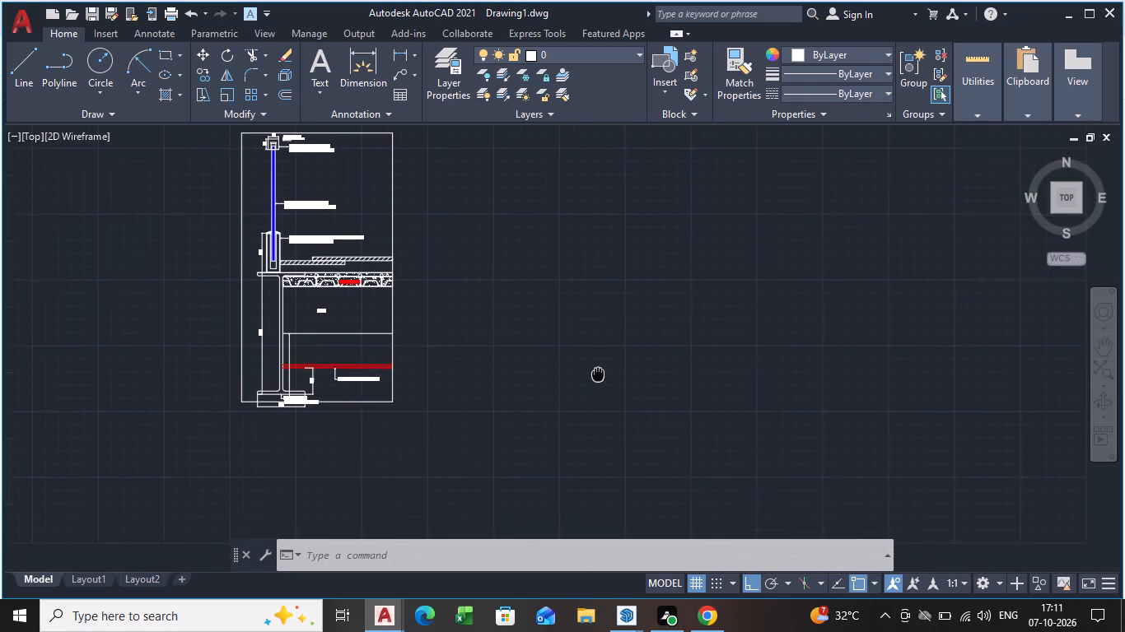
middle_drag(598, 380, 623, 425)
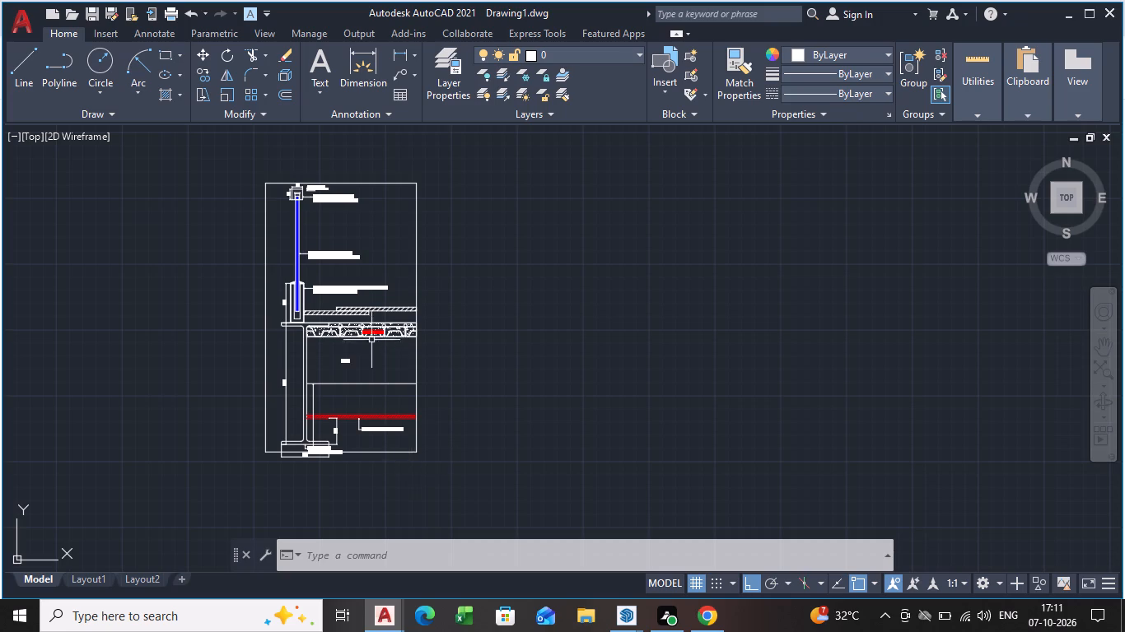
scroll(369, 383, up, 1)
middle_drag(387, 376, 388, 422)
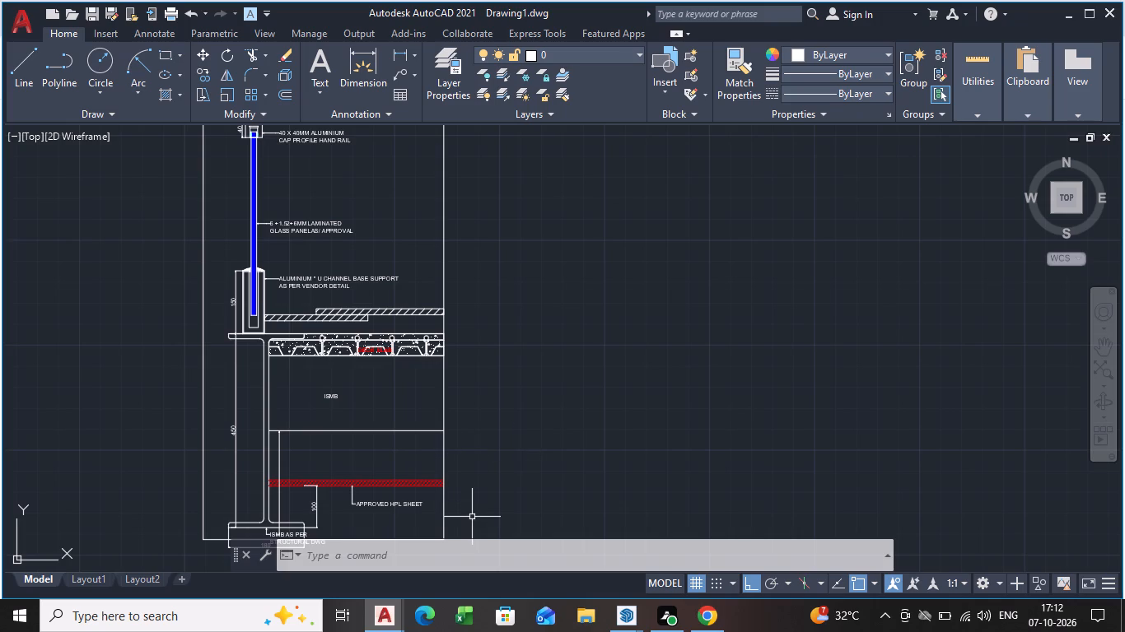
Save the drawing to the Desktop under the file name ISMB.
key(ctrl+s)
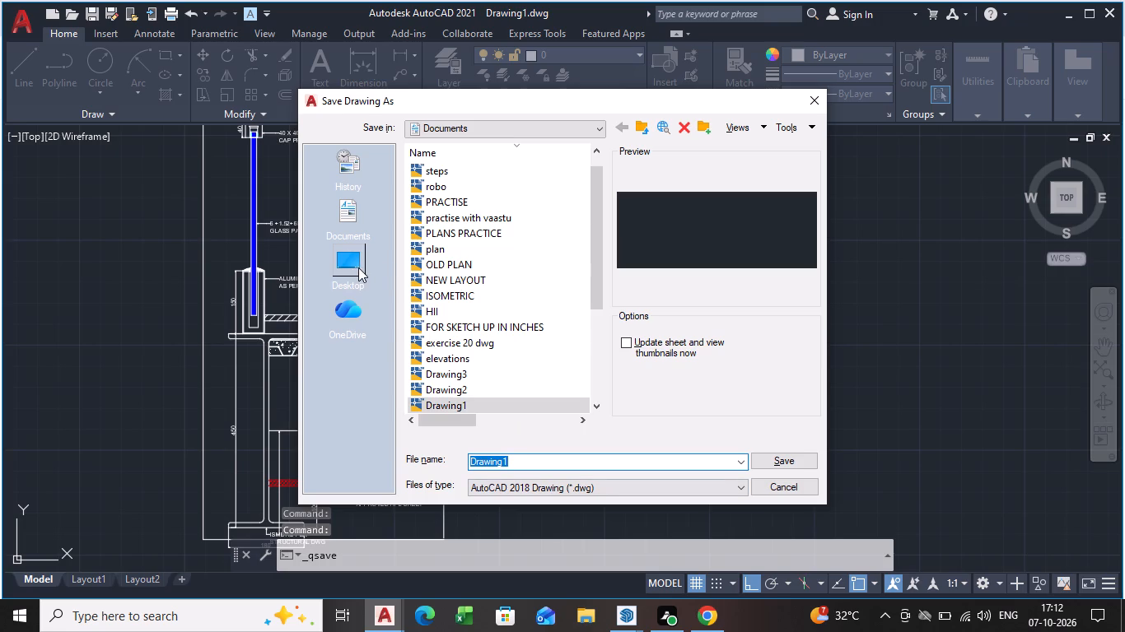
click(358, 267)
click(559, 463)
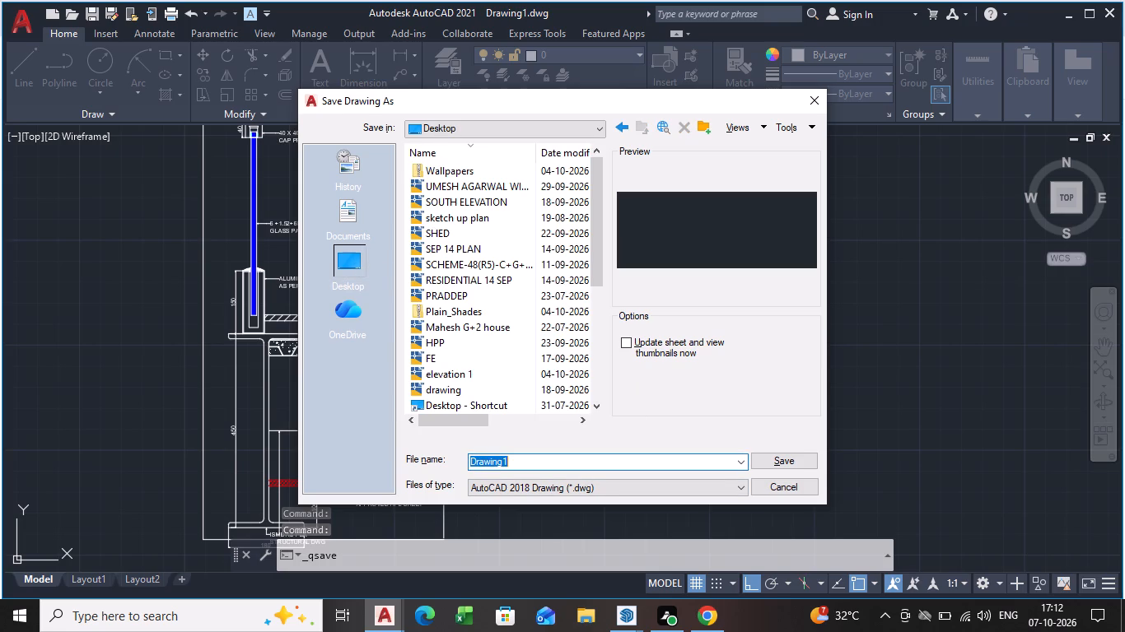
key(BackSpace)
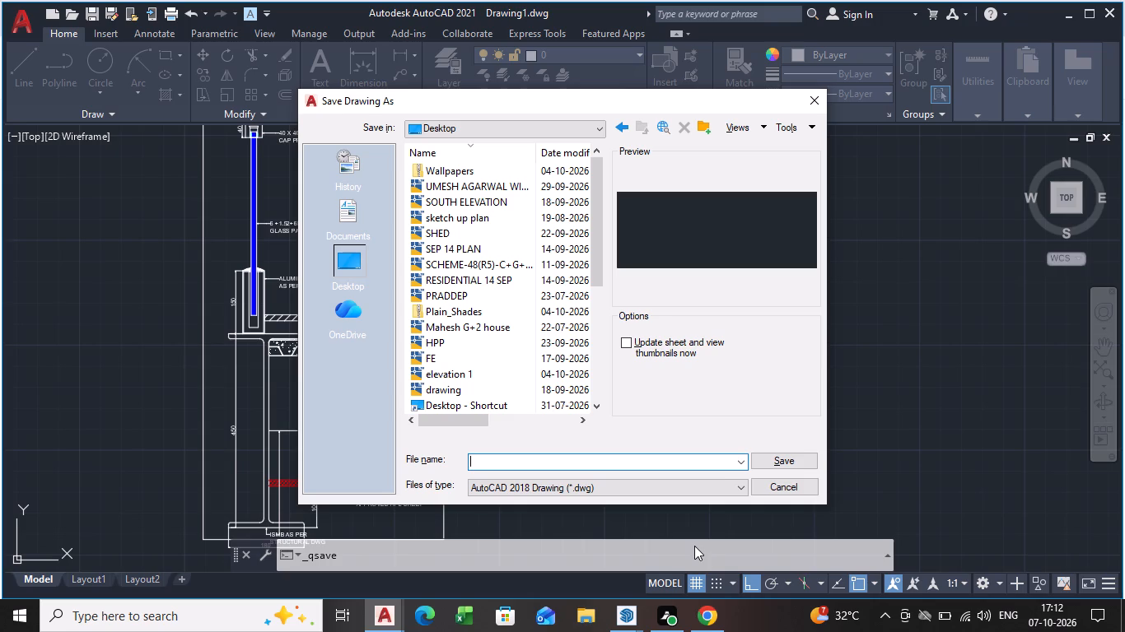
text(ISM)
key(b)
click(775, 454)
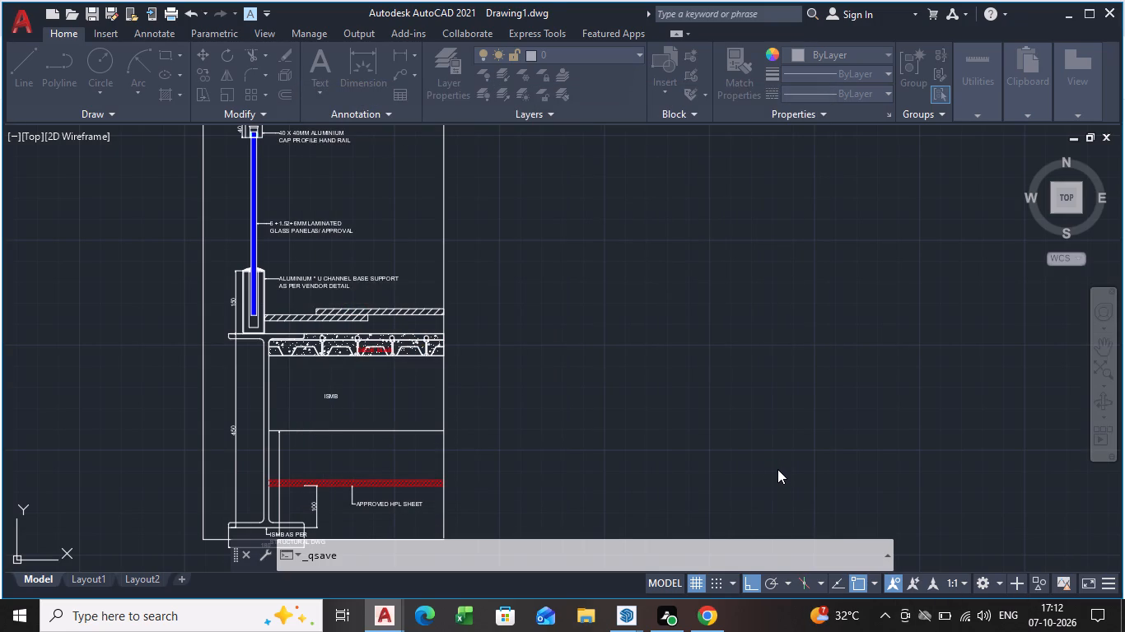